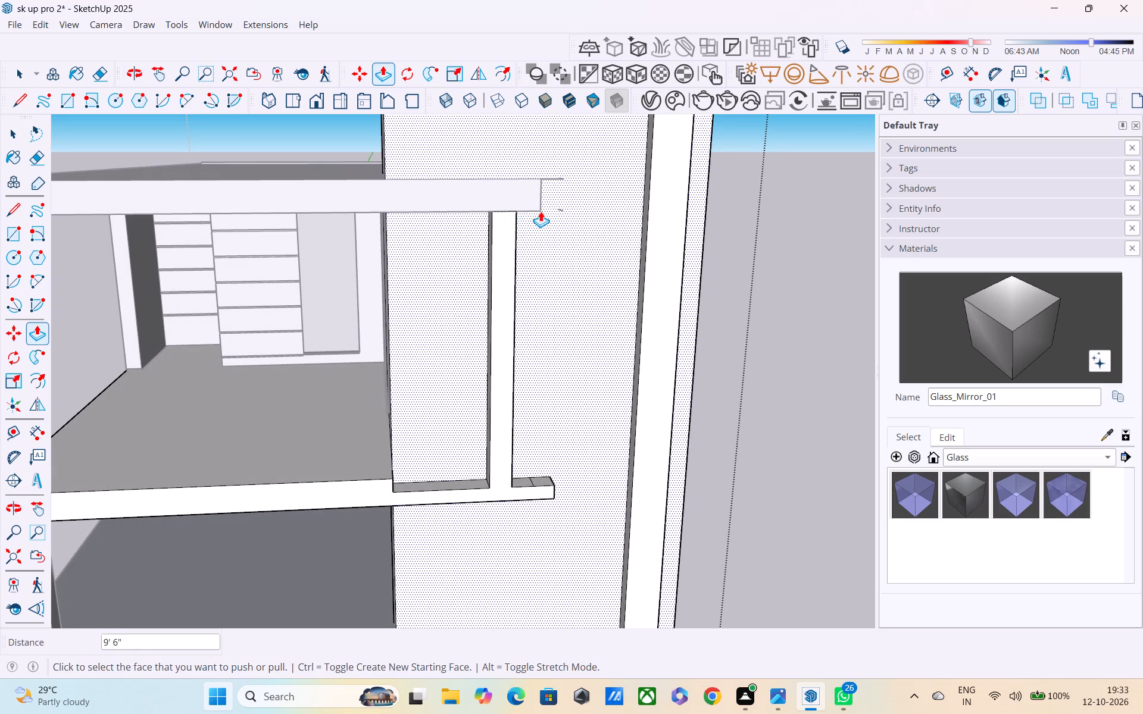
Draw a line across the upper slab's underside along the outer edge of the post's top.
{"action": "key", "text": "space"}
{"action": "left_click", "coordinate": [795, 215]}
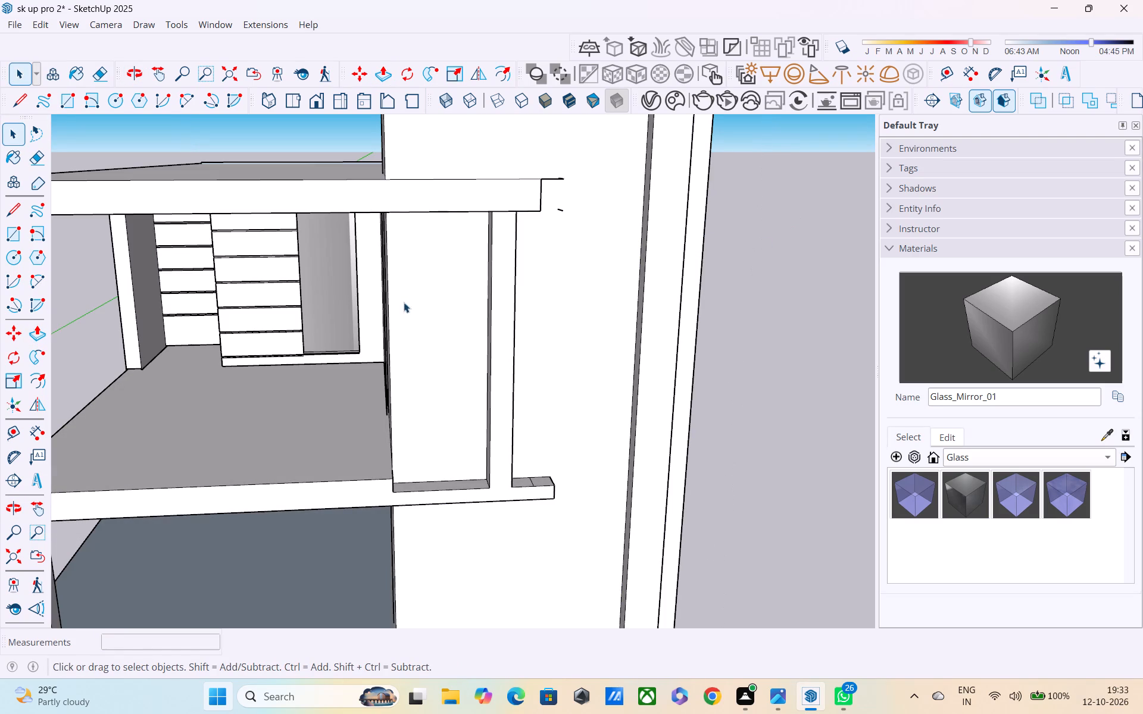
{"action": "triple_click", "coordinate": [365, 201]}
{"action": "middle_click_drag", "start_coordinate": [478, 184], "coordinate": [463, 234]}
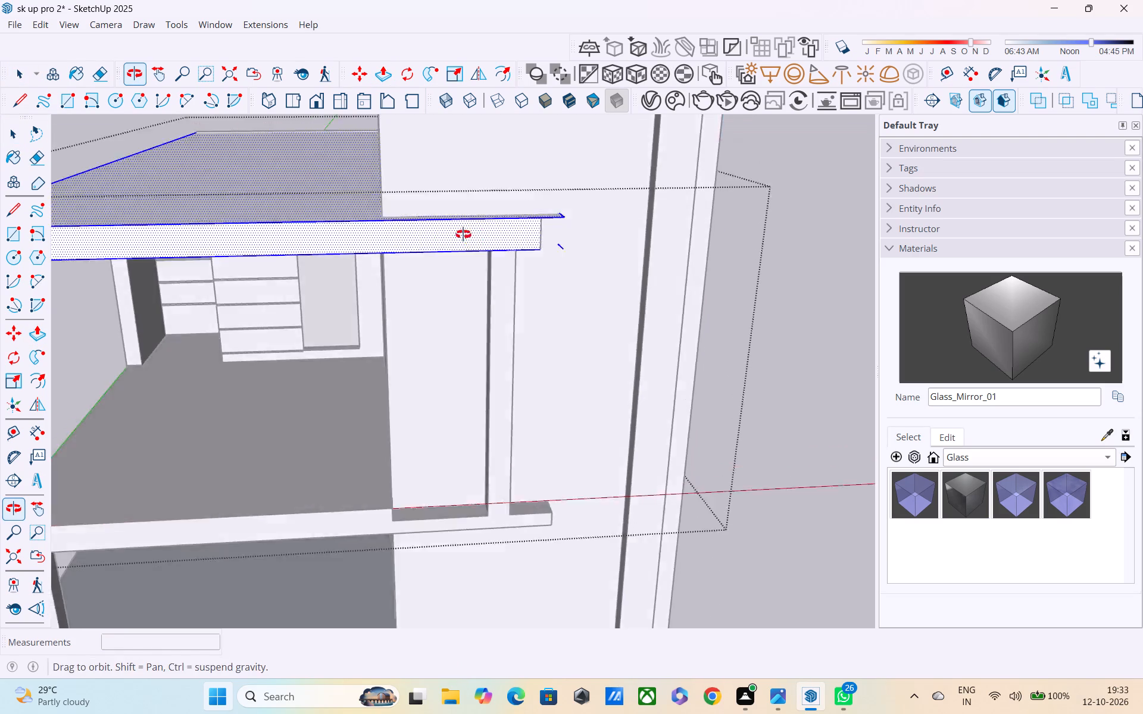
{"action": "middle_click_drag", "start_coordinate": [463, 234], "coordinate": [324, 328]}
{"action": "middle_click_drag", "start_coordinate": [349, 386], "coordinate": [298, 315]}
{"action": "scroll", "coordinate": [295, 305], "scroll_direction": "up", "scroll_amount": 3}
{"action": "middle_click_drag", "start_coordinate": [295, 301], "coordinate": [289, 296]}
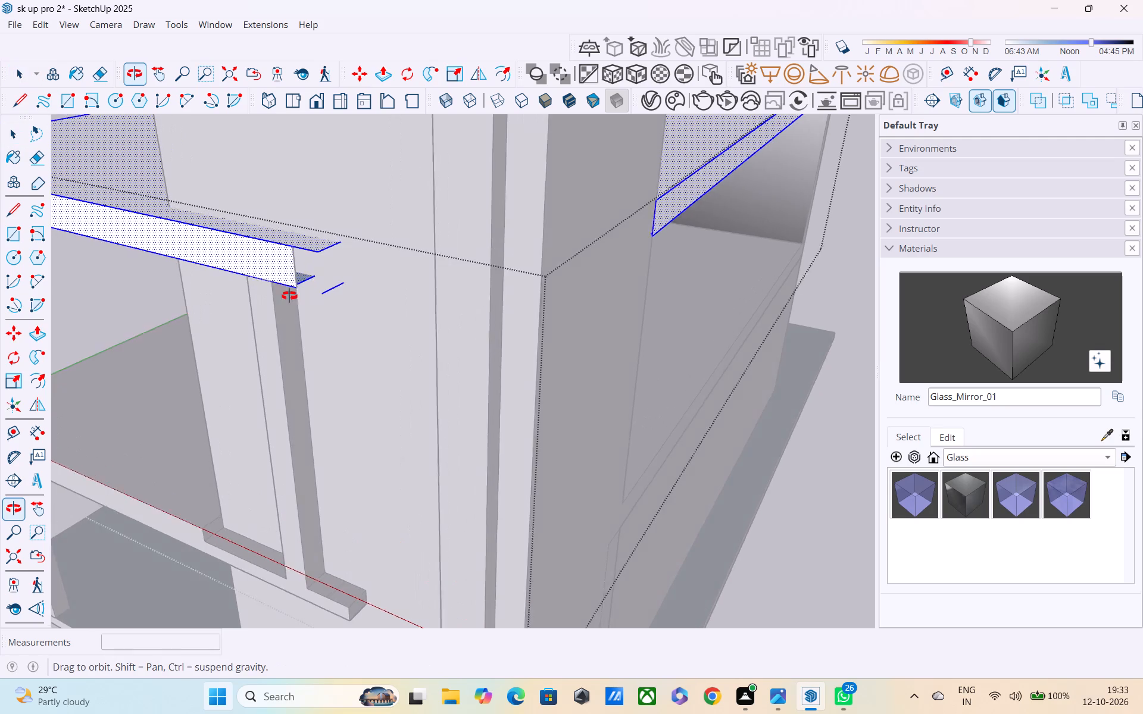
{"action": "middle_click_drag", "start_coordinate": [289, 296], "coordinate": [125, 30]}
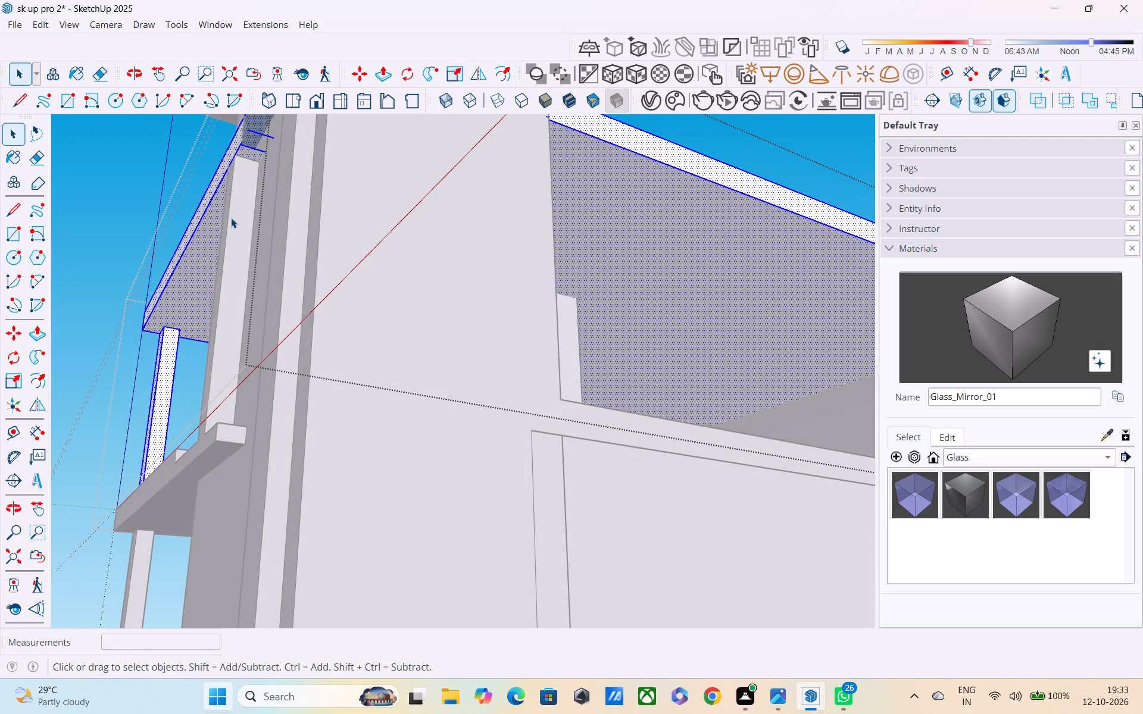
{"action": "key", "text": "l"}
{"action": "left_click", "coordinate": [235, 159]}
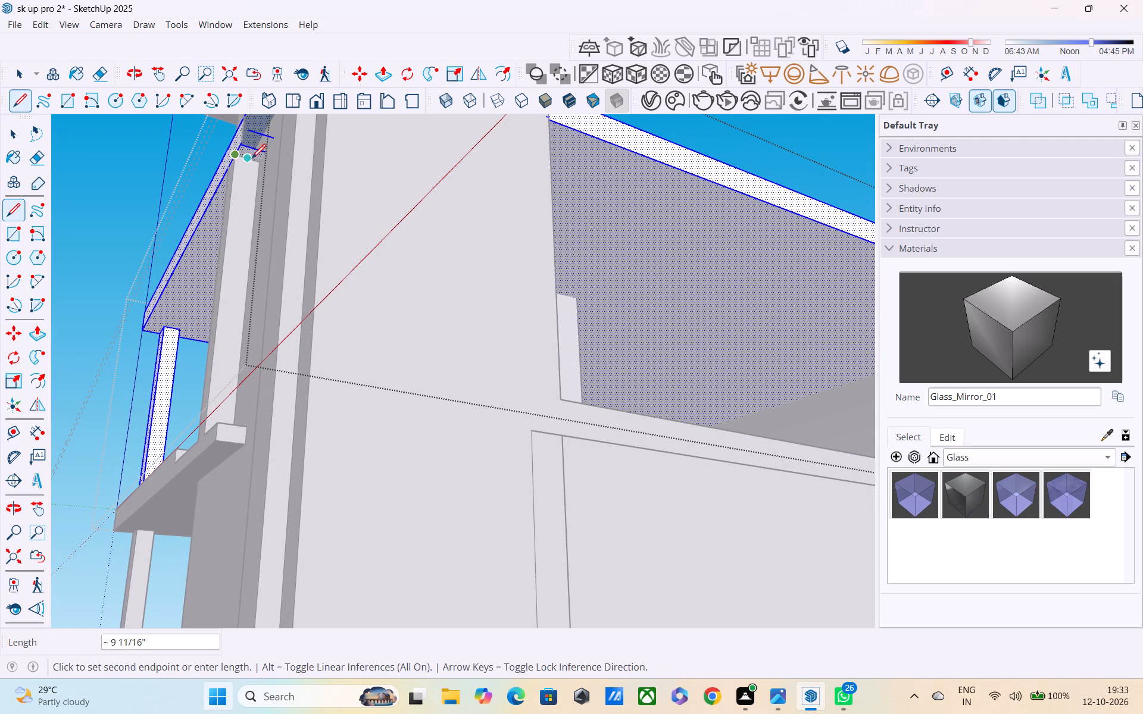
{"action": "left_click", "coordinate": [259, 163]}
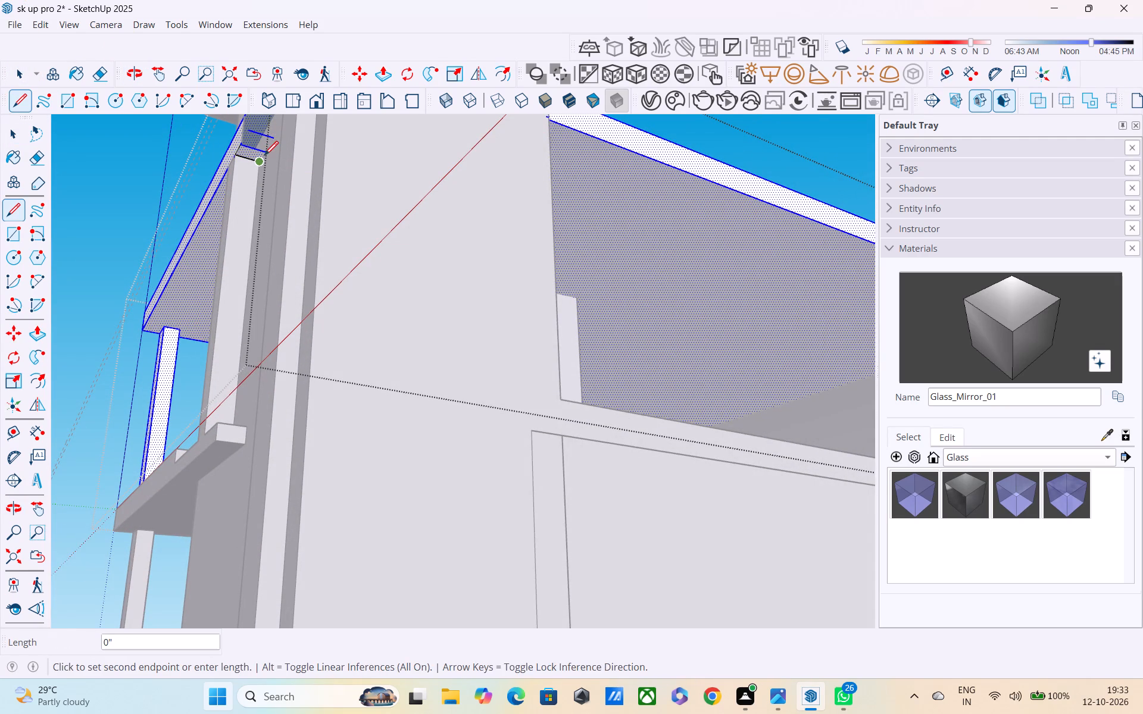
{"action": "key", "text": "Escape"}
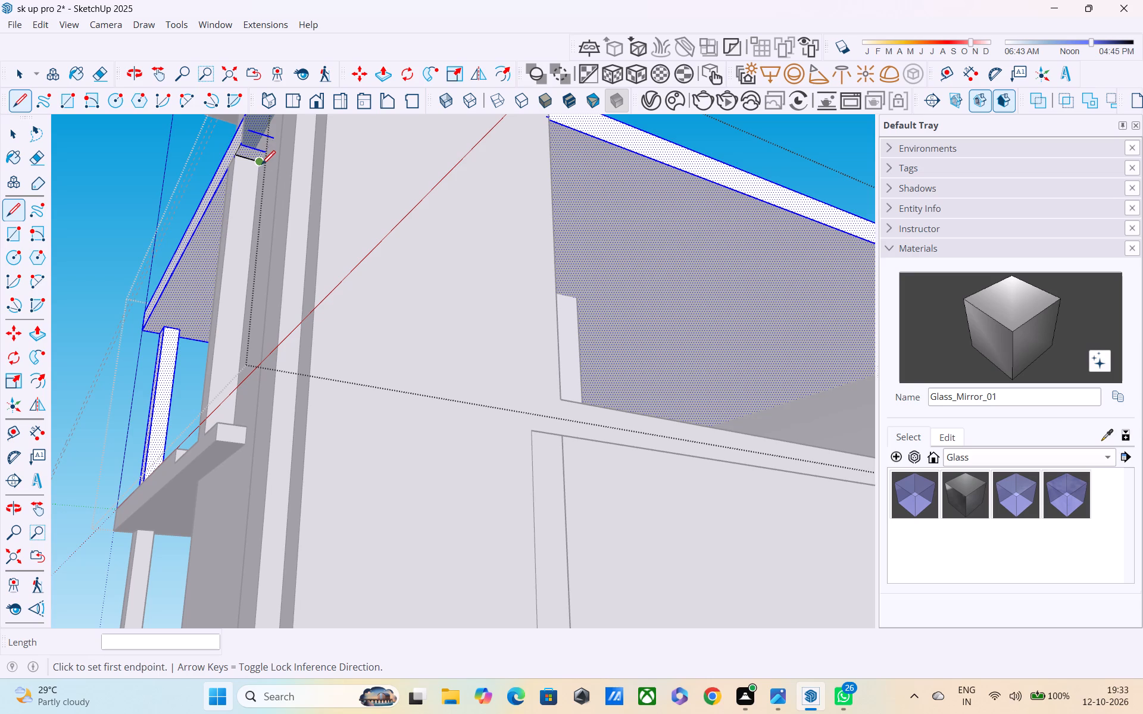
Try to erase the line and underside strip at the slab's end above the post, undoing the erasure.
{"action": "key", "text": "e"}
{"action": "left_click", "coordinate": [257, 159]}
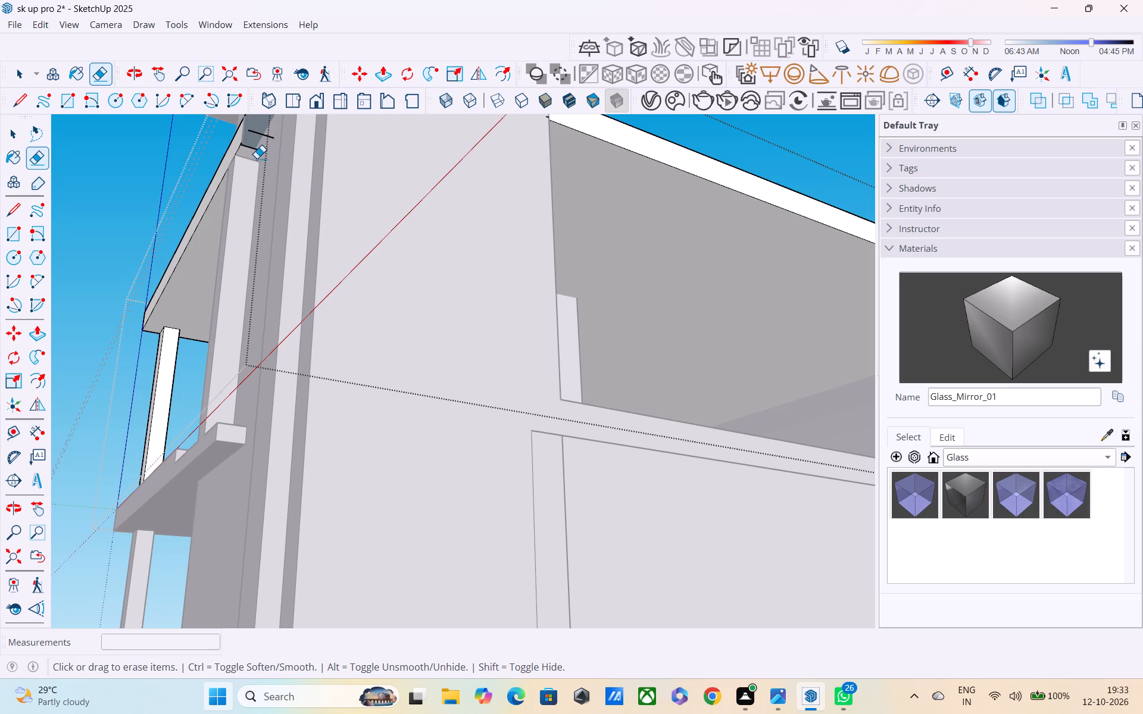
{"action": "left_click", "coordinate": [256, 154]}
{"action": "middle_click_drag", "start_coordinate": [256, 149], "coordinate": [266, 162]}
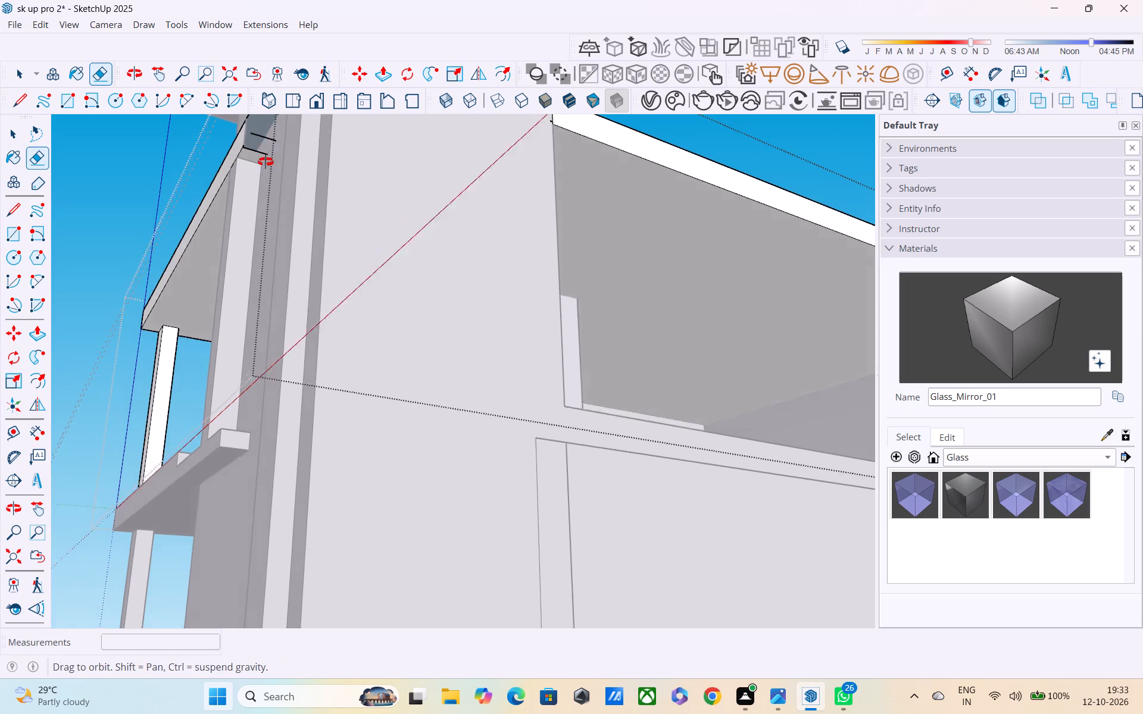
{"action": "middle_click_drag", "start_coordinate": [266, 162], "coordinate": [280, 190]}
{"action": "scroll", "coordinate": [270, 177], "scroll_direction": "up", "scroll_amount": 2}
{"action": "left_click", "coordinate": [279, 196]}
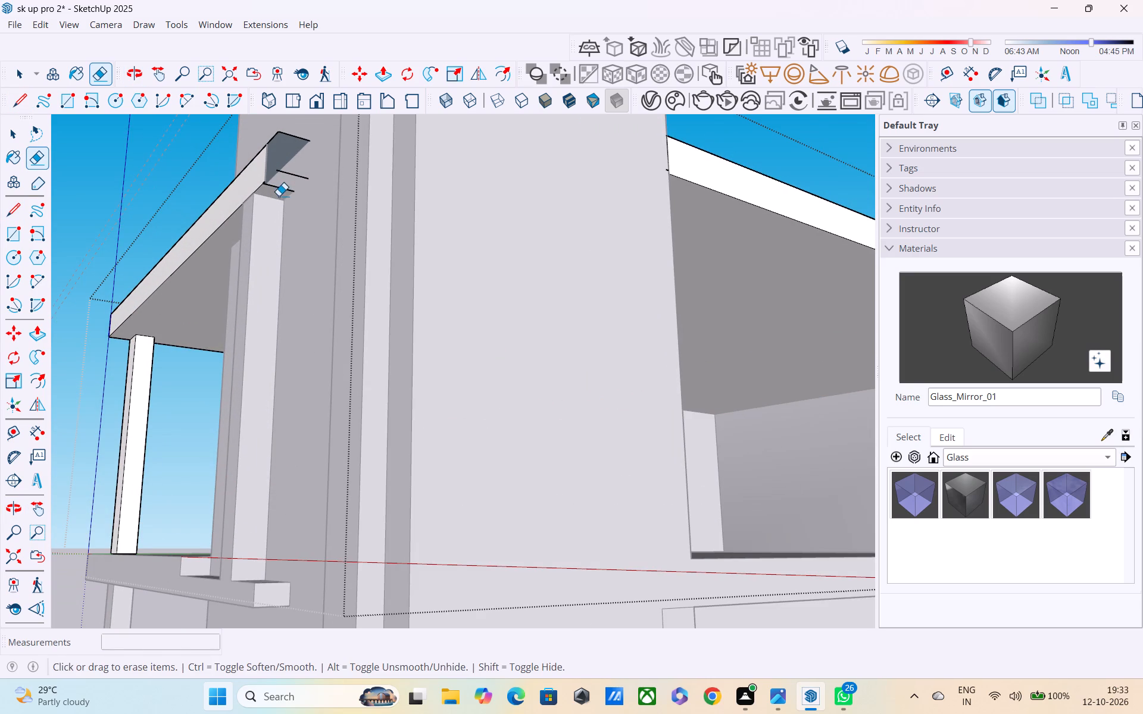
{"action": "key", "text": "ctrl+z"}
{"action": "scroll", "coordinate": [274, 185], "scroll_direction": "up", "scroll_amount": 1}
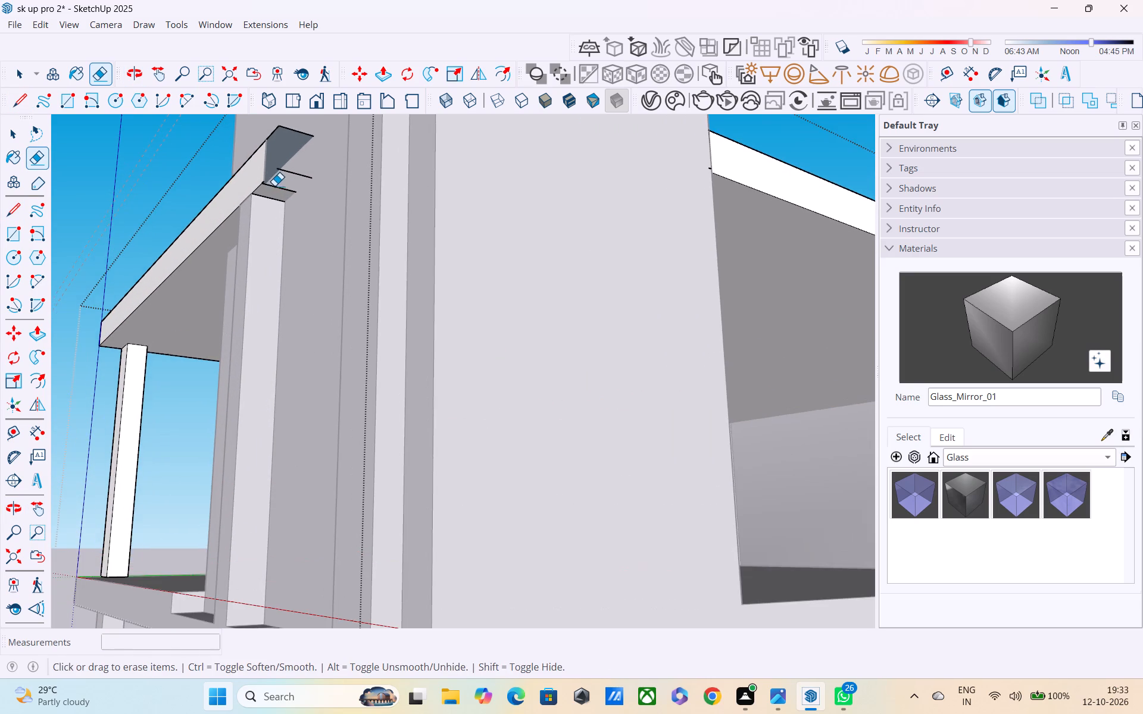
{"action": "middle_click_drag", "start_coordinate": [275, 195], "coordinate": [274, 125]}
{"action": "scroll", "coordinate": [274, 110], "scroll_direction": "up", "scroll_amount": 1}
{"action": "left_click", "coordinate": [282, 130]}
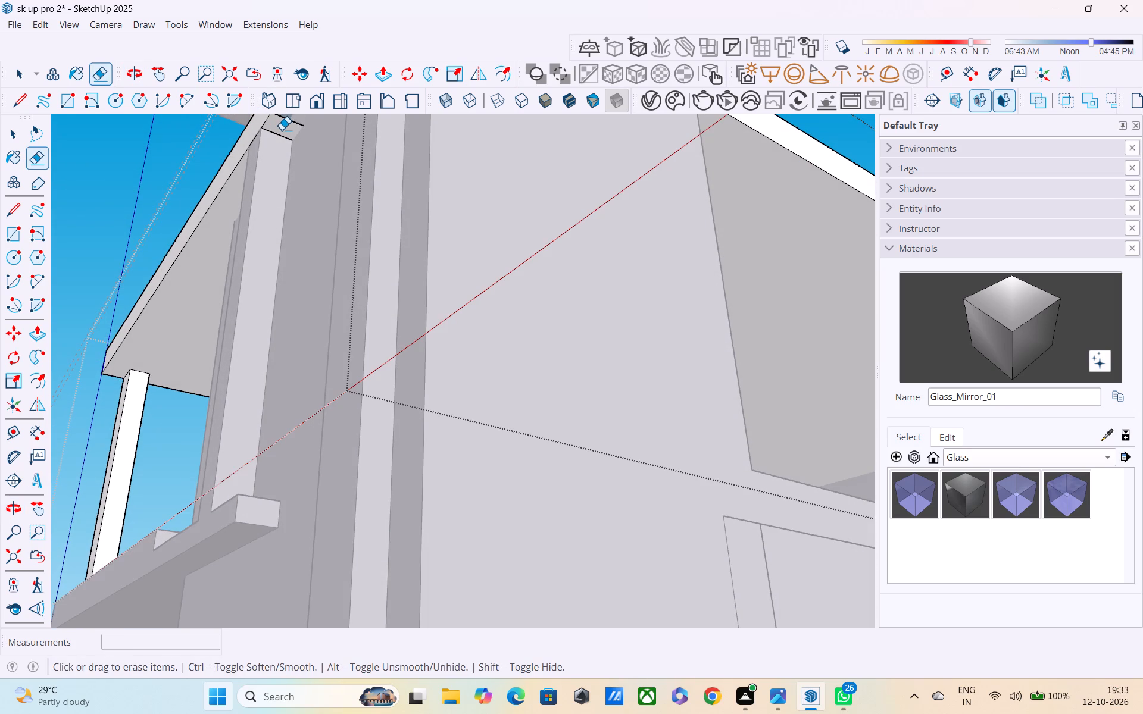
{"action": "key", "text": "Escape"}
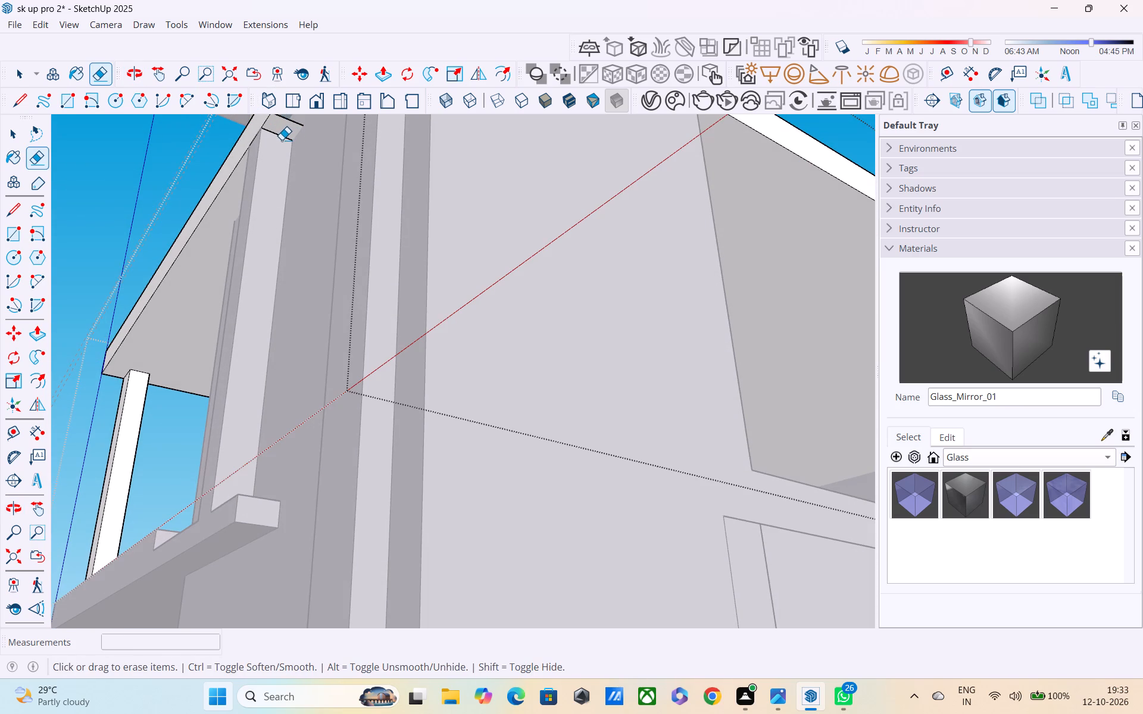
Examine the upper slab's end around the post, selecting its connected faces and edges to check the leftover geometry.
{"action": "key", "text": "space"}
{"action": "left_click", "coordinate": [282, 126]}
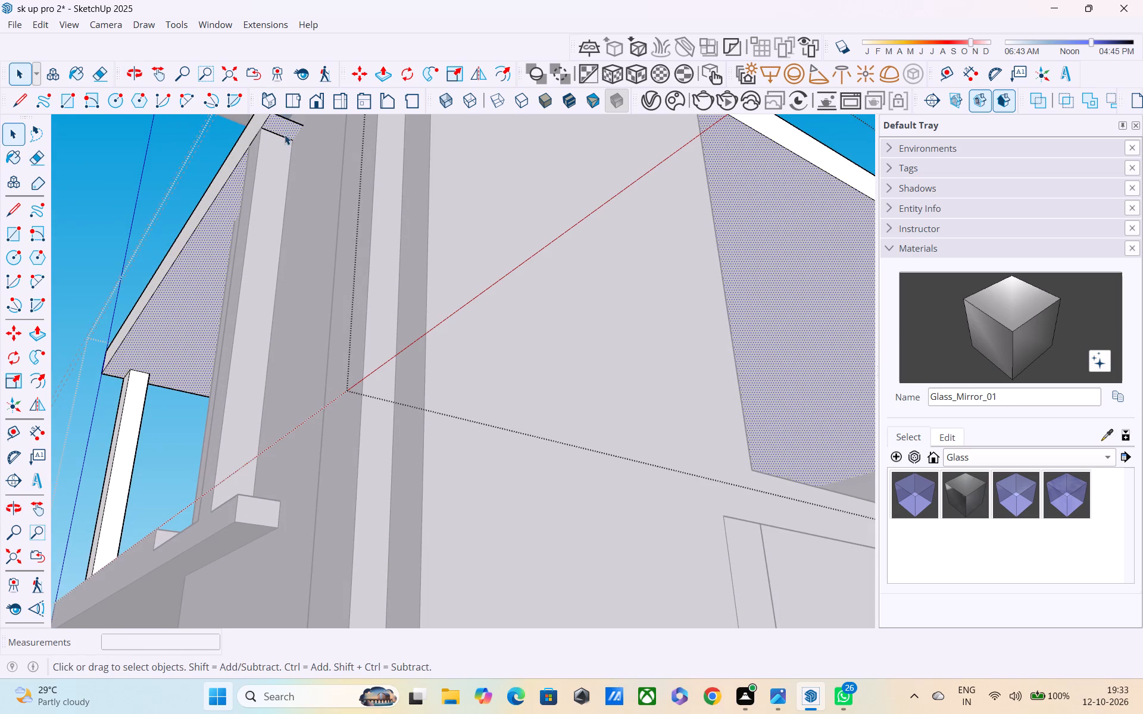
{"action": "middle_click_drag", "start_coordinate": [286, 136], "coordinate": [321, 158]}
{"action": "triple_click", "coordinate": [299, 124]}
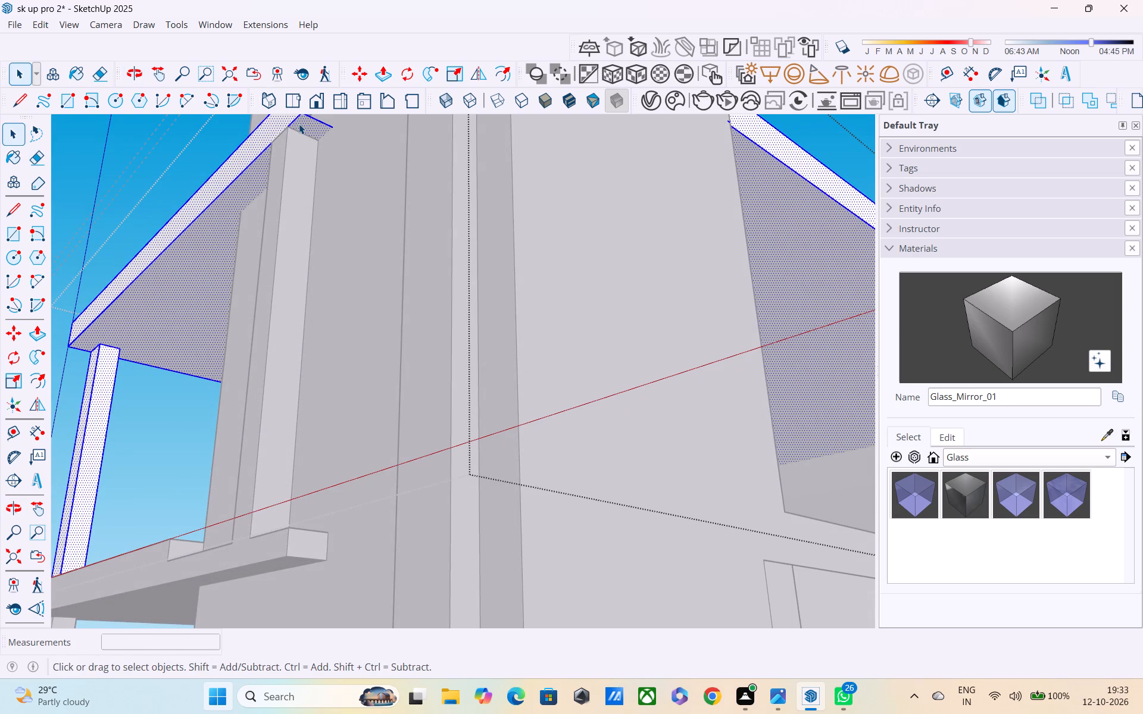
{"action": "right_click", "coordinate": [298, 124]}
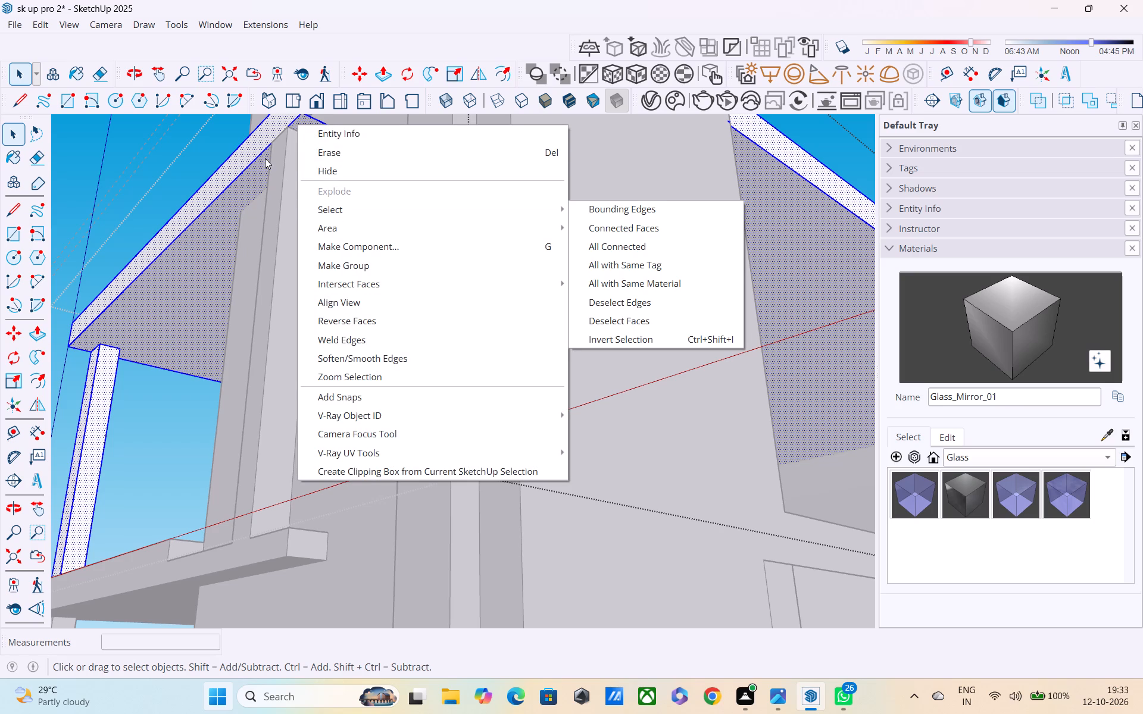
{"action": "double_click", "coordinate": [236, 191]}
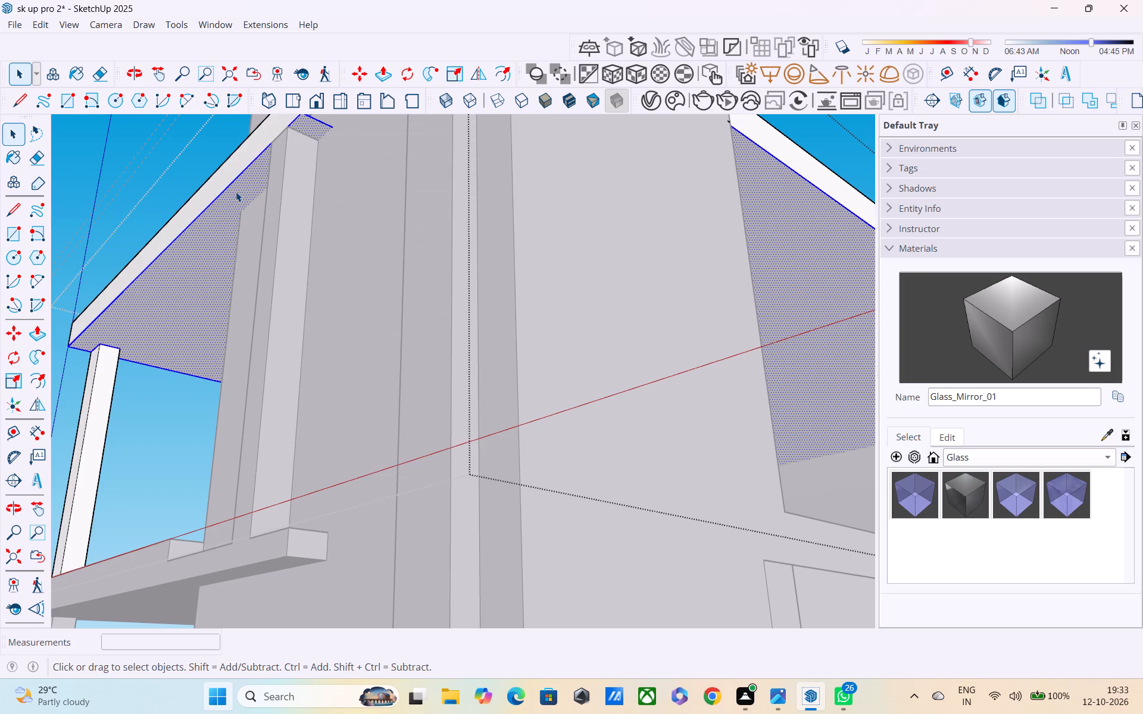
{"action": "middle_click_drag", "start_coordinate": [235, 192], "coordinate": [343, 375]}
{"action": "scroll", "coordinate": [382, 336], "scroll_direction": "up", "scroll_amount": 2}
{"action": "middle_click_drag", "start_coordinate": [480, 328], "coordinate": [486, 228]}
{"action": "scroll", "coordinate": [483, 262], "scroll_direction": "up", "scroll_amount": 2}
{"action": "left_click", "coordinate": [795, 241]}
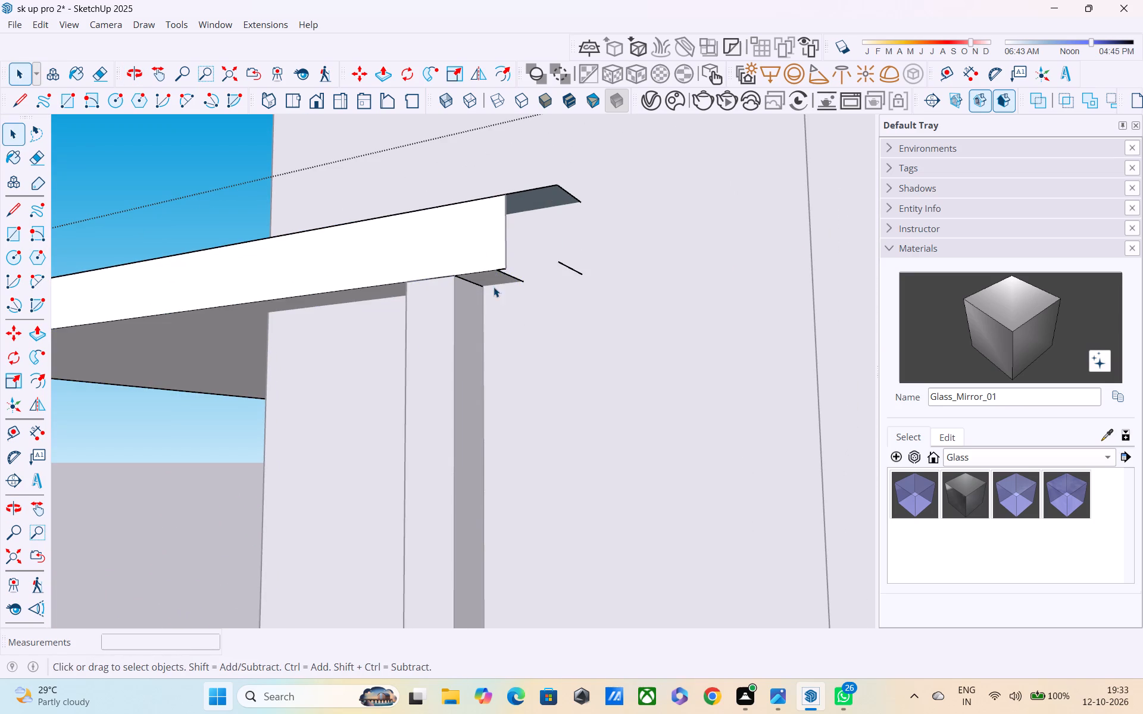
{"action": "triple_click", "coordinate": [470, 256]}
{"action": "left_click", "coordinate": [470, 256]}
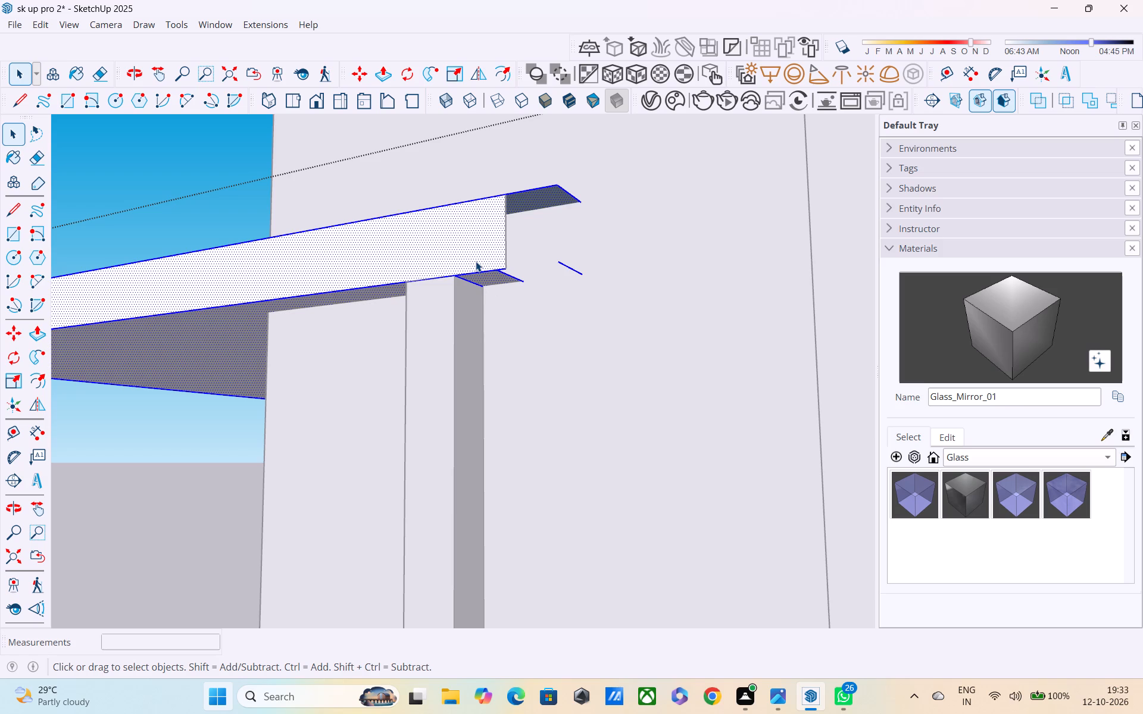
{"action": "middle_click_drag", "start_coordinate": [489, 288], "coordinate": [527, 206]}
{"action": "scroll", "coordinate": [488, 298], "scroll_direction": "down", "scroll_amount": 3}
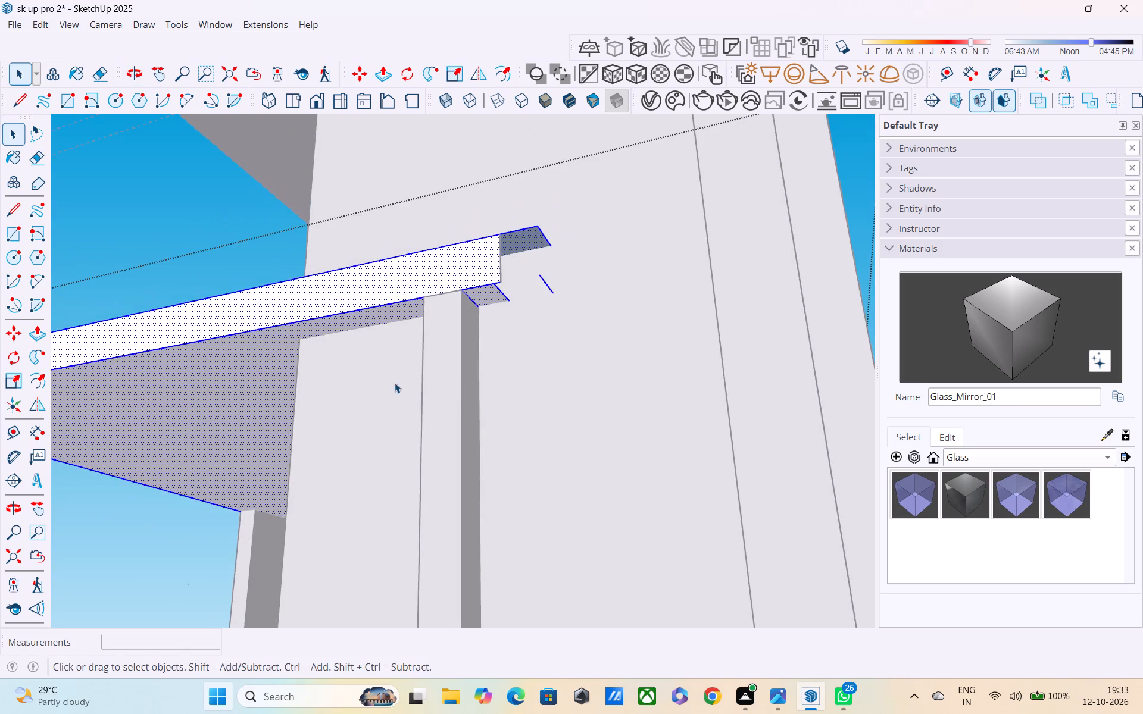
{"action": "middle_click_drag", "start_coordinate": [388, 380], "coordinate": [588, 283]}
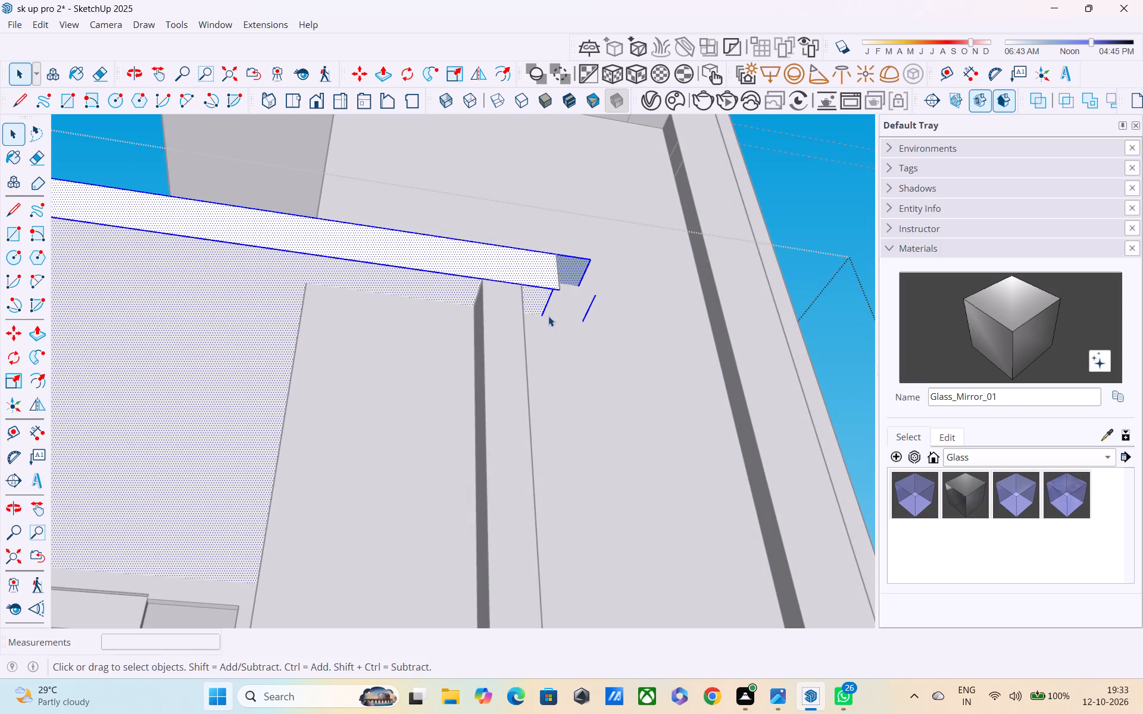
Draw a line across the slab's underside at the post's inner edge and continue it up the slab's front face.
{"action": "key", "text": "l"}
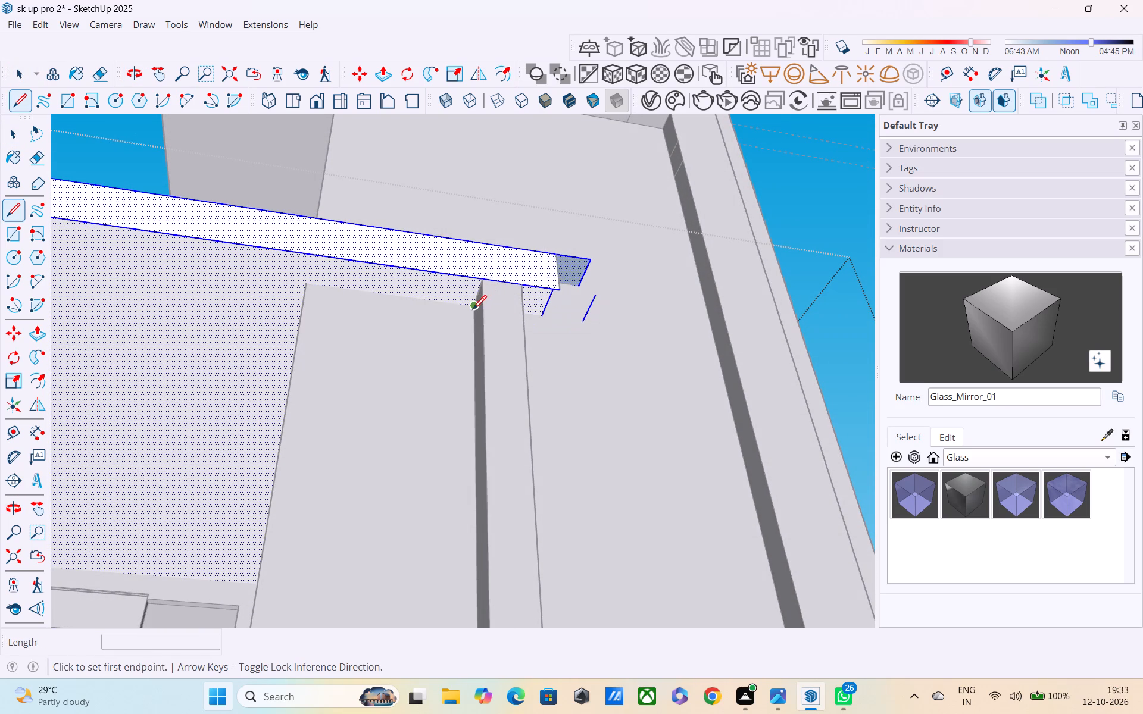
{"action": "left_click", "coordinate": [473, 311]}
{"action": "left_click", "coordinate": [481, 286]}
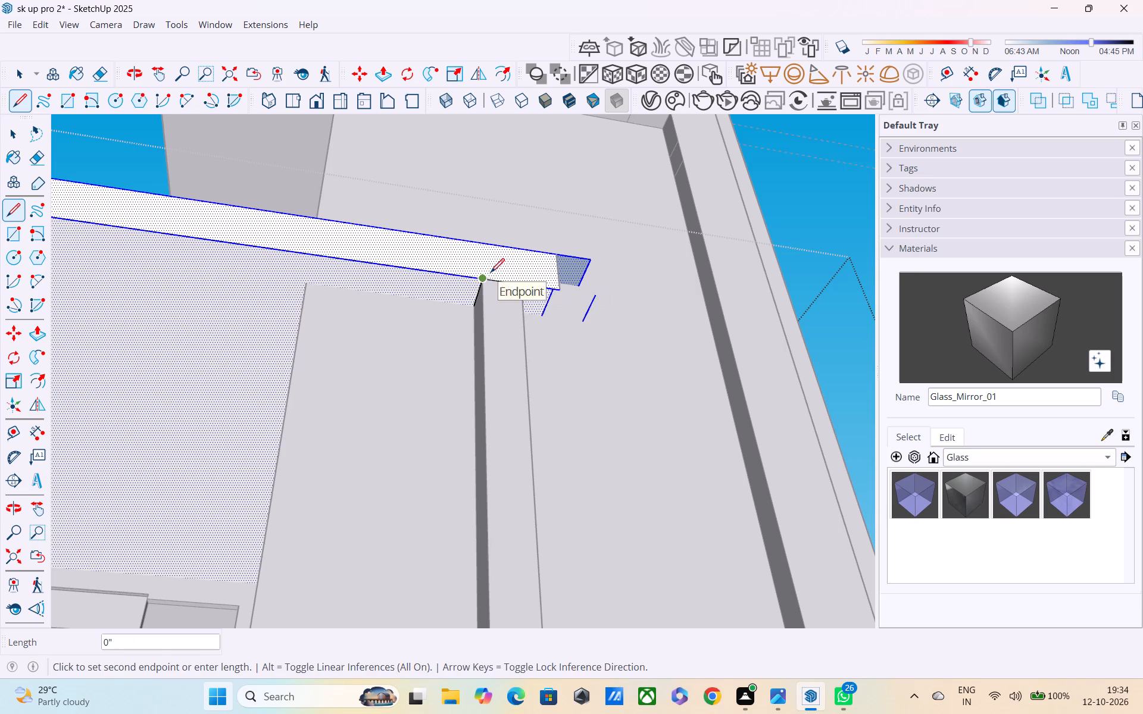
{"action": "middle_click_drag", "start_coordinate": [492, 273], "coordinate": [404, 305]}
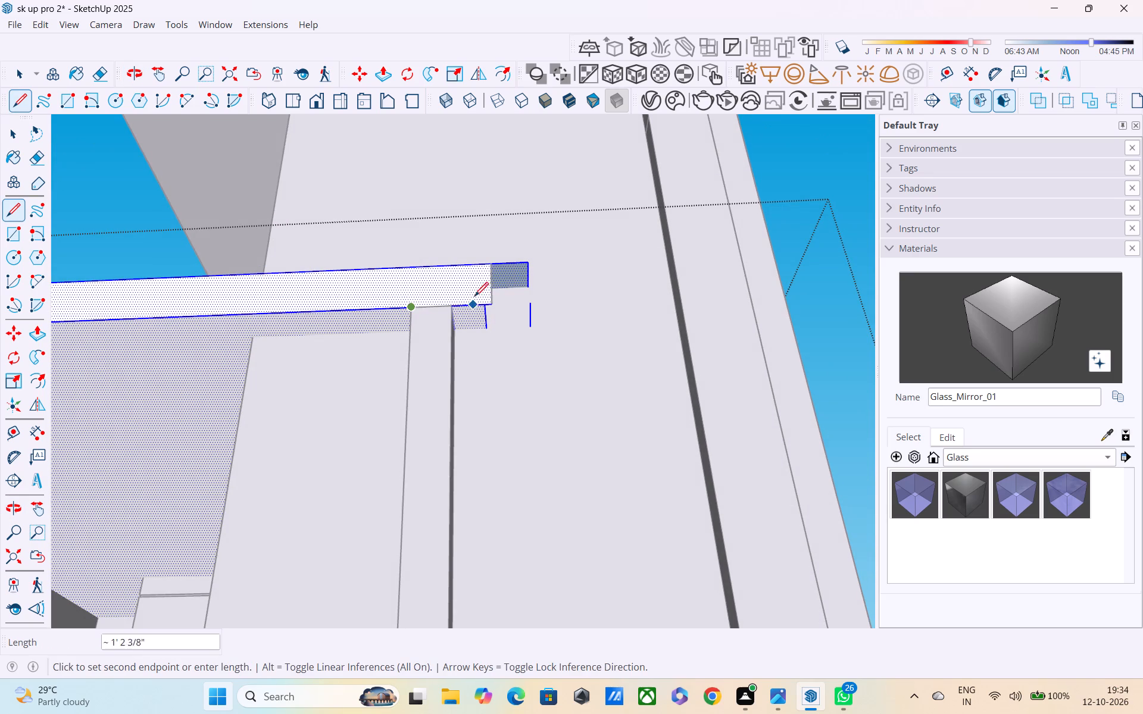
{"action": "middle_click_drag", "start_coordinate": [489, 292], "coordinate": [131, 459]}
{"action": "scroll", "coordinate": [262, 440], "scroll_direction": "up", "scroll_amount": 1}
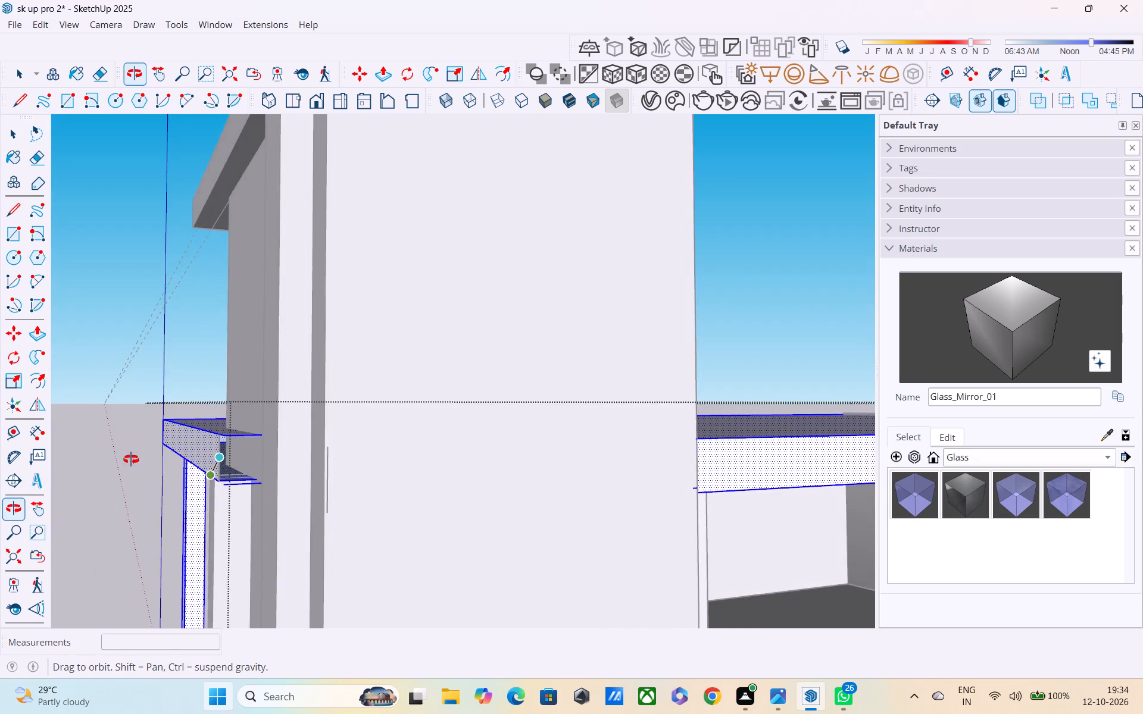
{"action": "middle_click_drag", "start_coordinate": [131, 459], "coordinate": [132, 460]}
{"action": "scroll", "coordinate": [174, 496], "scroll_direction": "up", "scroll_amount": 1}
{"action": "middle_click_drag", "start_coordinate": [243, 471], "coordinate": [190, 454]}
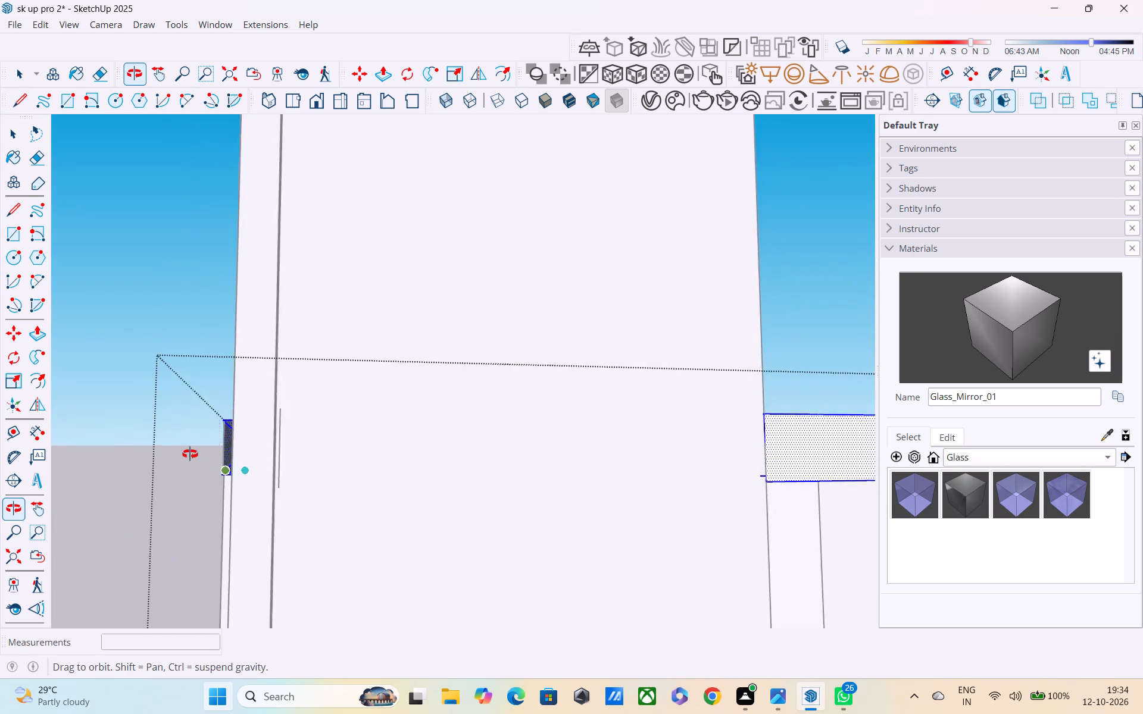
{"action": "middle_click_drag", "start_coordinate": [190, 454], "coordinate": [348, 441]}
{"action": "middle_click_drag", "start_coordinate": [213, 459], "coordinate": [369, 442]}
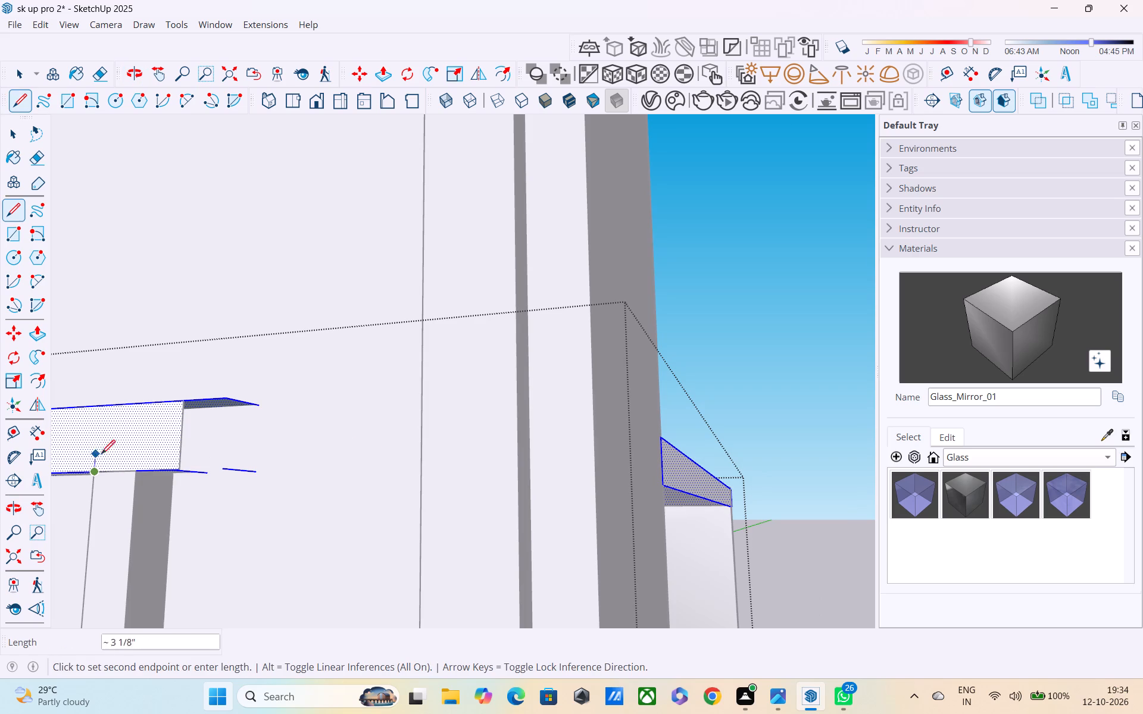
{"action": "left_click", "coordinate": [100, 407]}
Extend the cut across the slab's top face and along its back edge to the end corner, about 2' 3 5/8".
{"action": "middle_click_drag", "start_coordinate": [124, 409], "coordinate": [208, 492]}
{"action": "scroll", "coordinate": [203, 481], "scroll_direction": "down", "scroll_amount": 2}
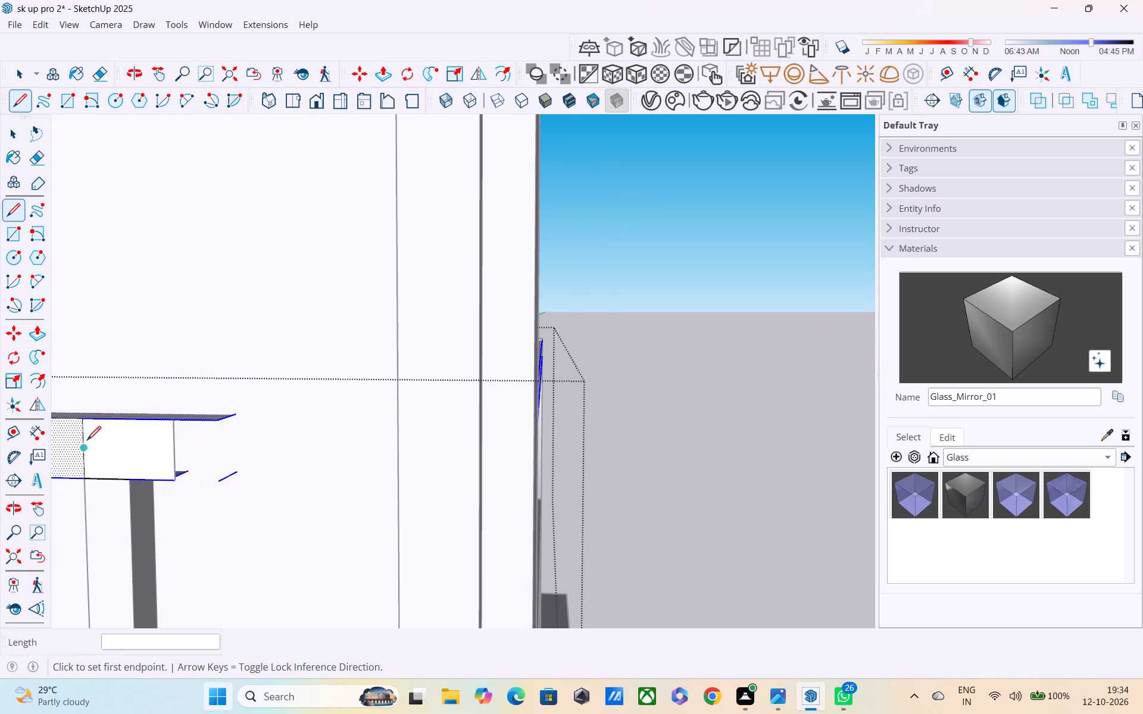
{"action": "middle_click_drag", "start_coordinate": [101, 456], "coordinate": [195, 555]}
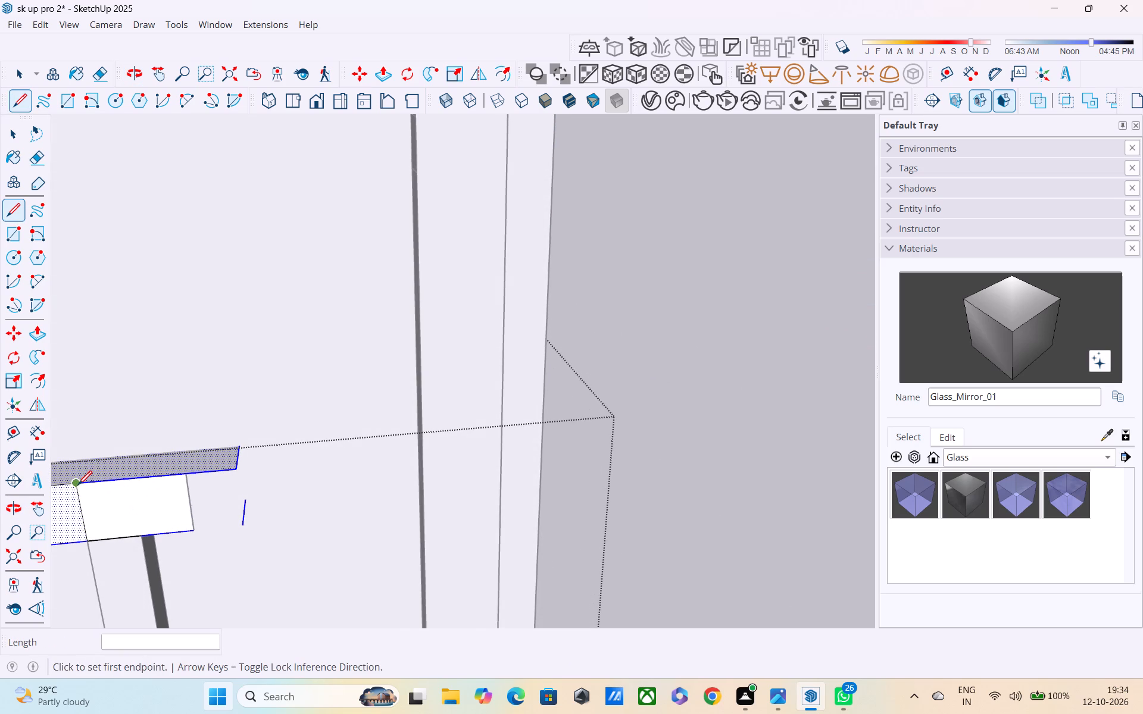
{"action": "left_click", "coordinate": [77, 486]}
{"action": "left_click", "coordinate": [84, 456]}
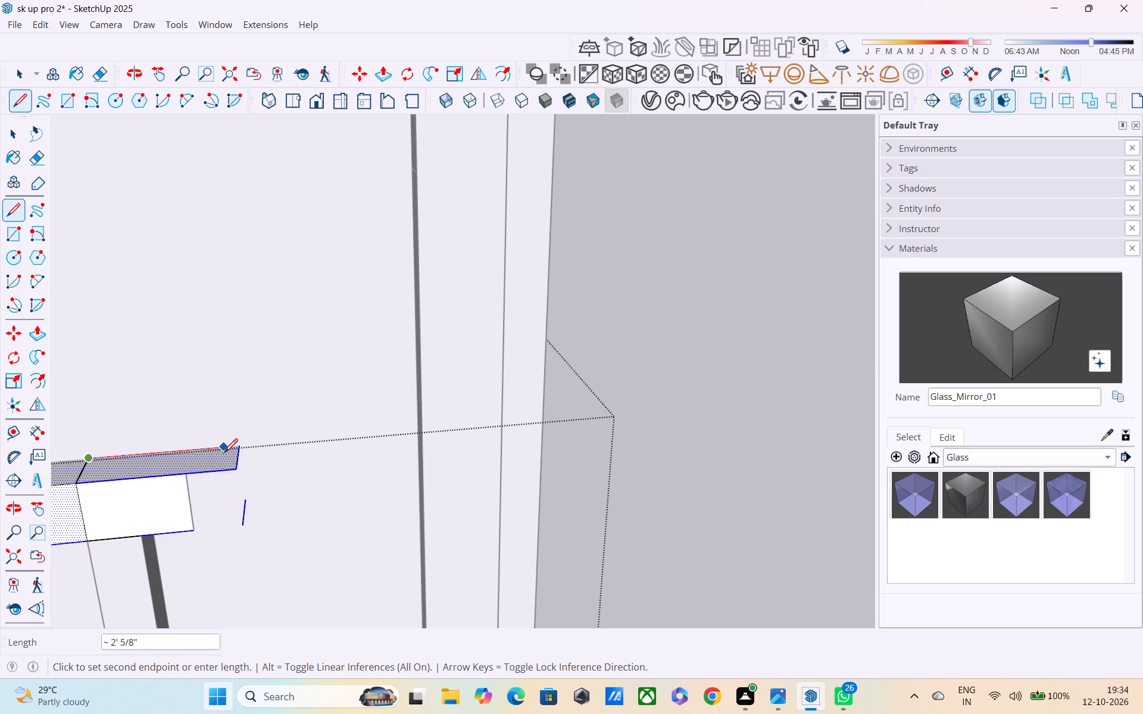
{"action": "left_click", "coordinate": [237, 446]}
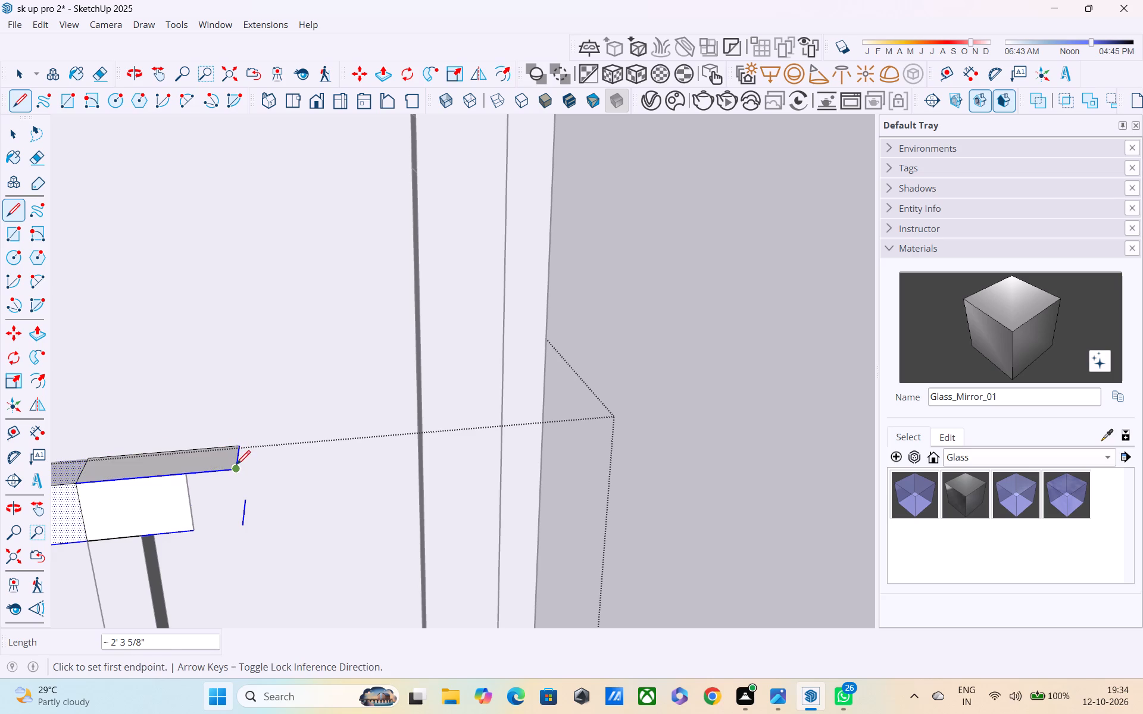
Delete the end section of the slab's top face beyond the new cross line.
{"action": "key", "text": "space"}
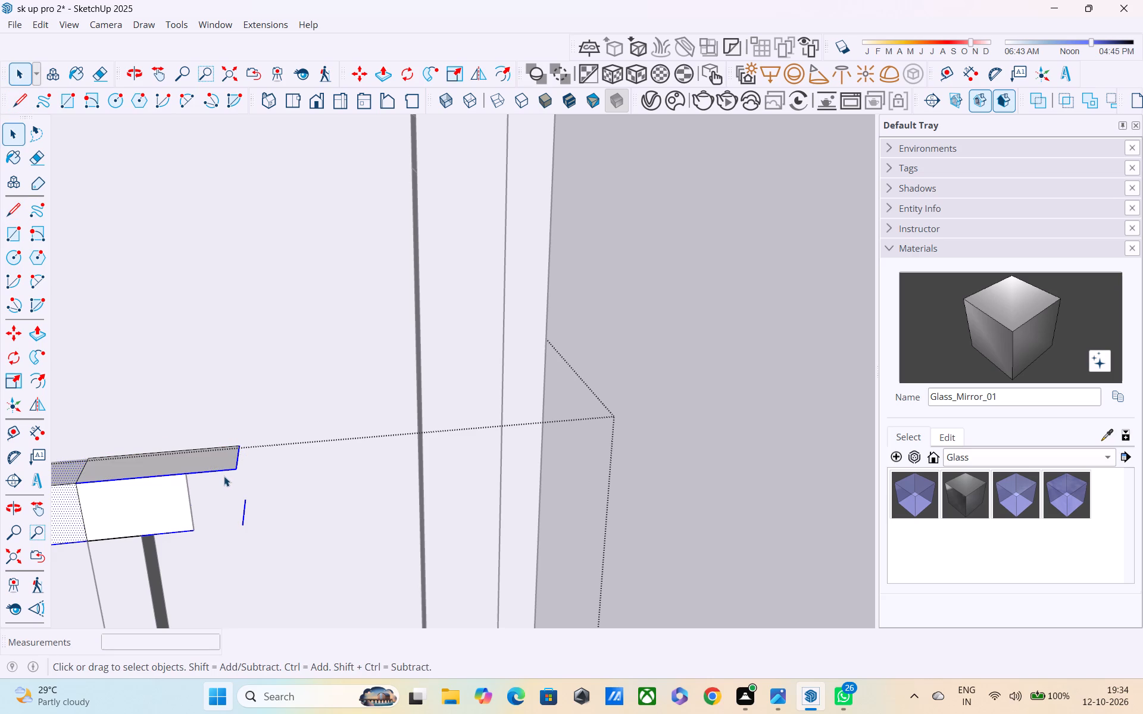
{"action": "key", "text": "space"}
{"action": "left_click", "coordinate": [186, 465]}
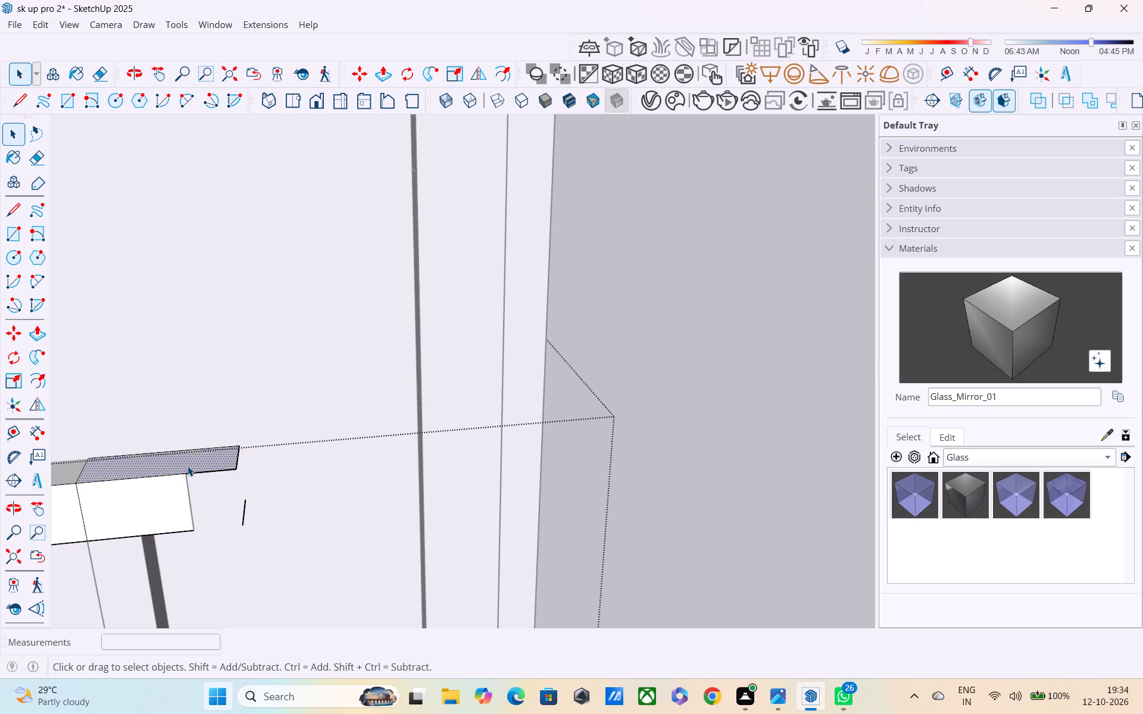
{"action": "key", "text": "Delete"}
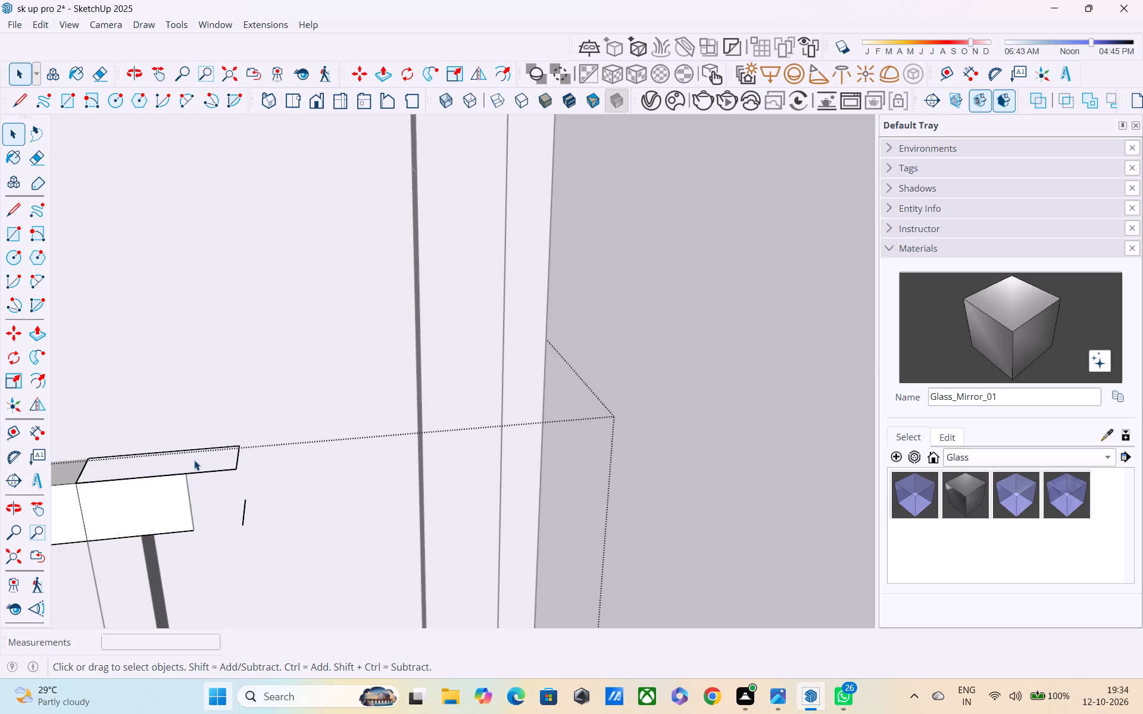
Delete the end section of the slab's front face beyond the cut line above the post.
{"action": "left_click", "coordinate": [194, 462]}
{"action": "left_click", "coordinate": [194, 467]}
{"action": "left_click", "coordinate": [194, 467]}
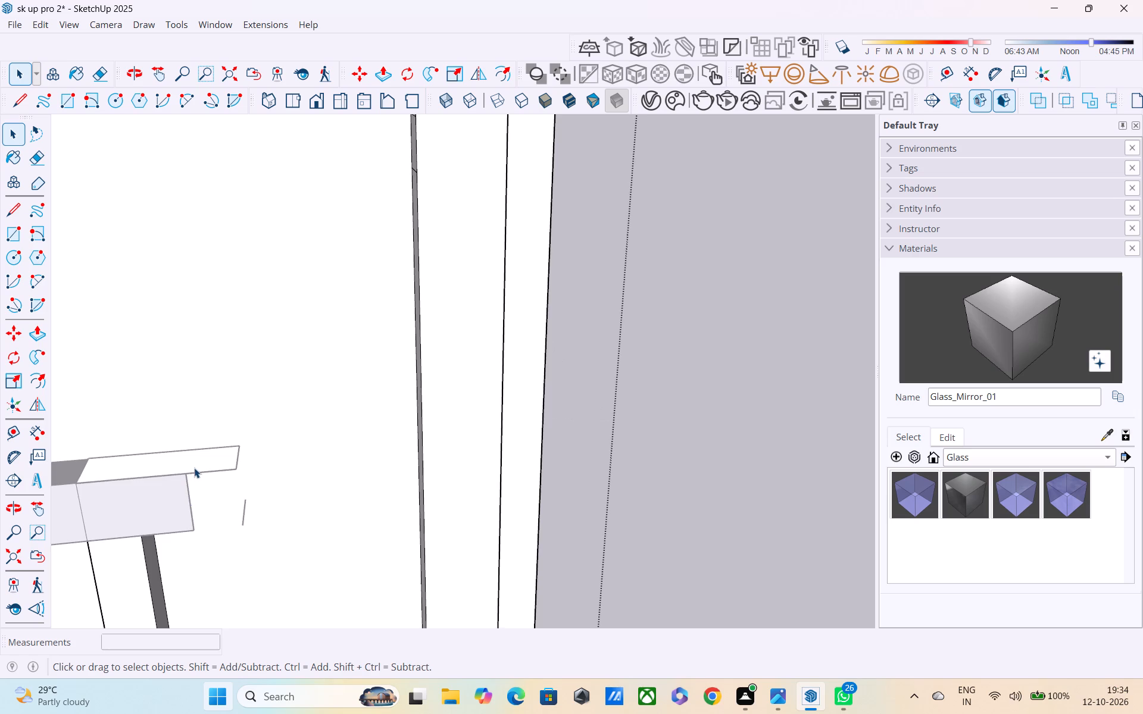
{"action": "scroll", "coordinate": [194, 468], "scroll_direction": "down", "scroll_amount": 5}
{"action": "middle_click_drag", "start_coordinate": [210, 502], "coordinate": [205, 440]}
{"action": "left_click", "coordinate": [523, 337]}
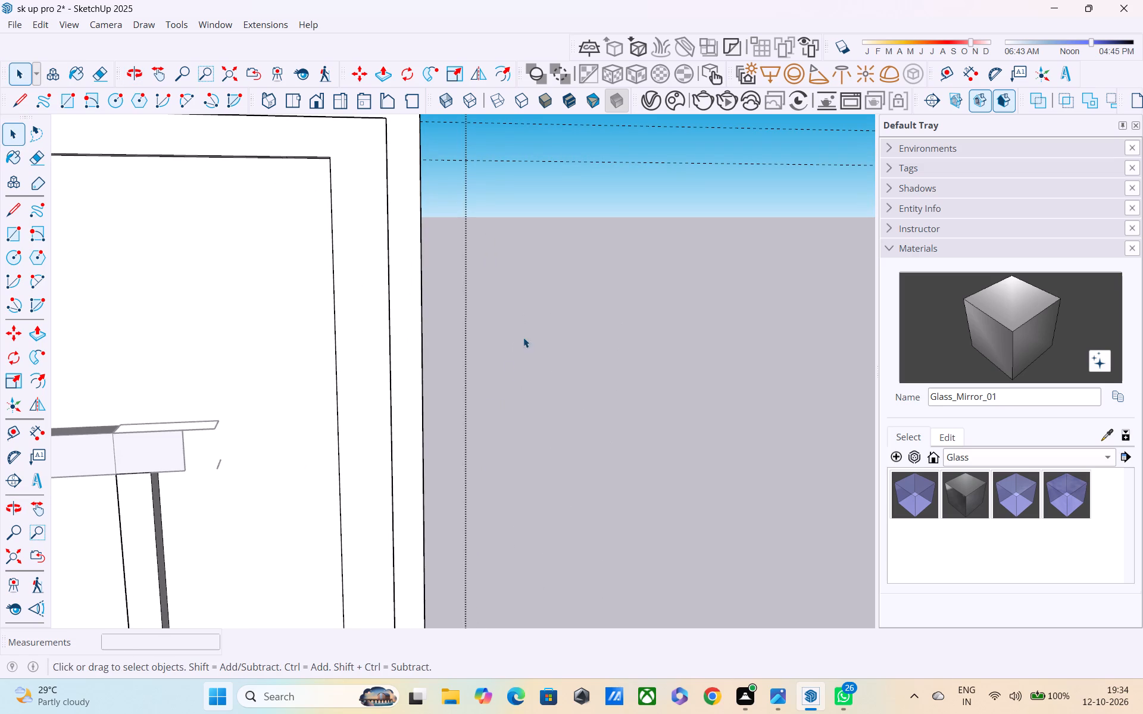
{"action": "triple_click", "coordinate": [110, 450]}
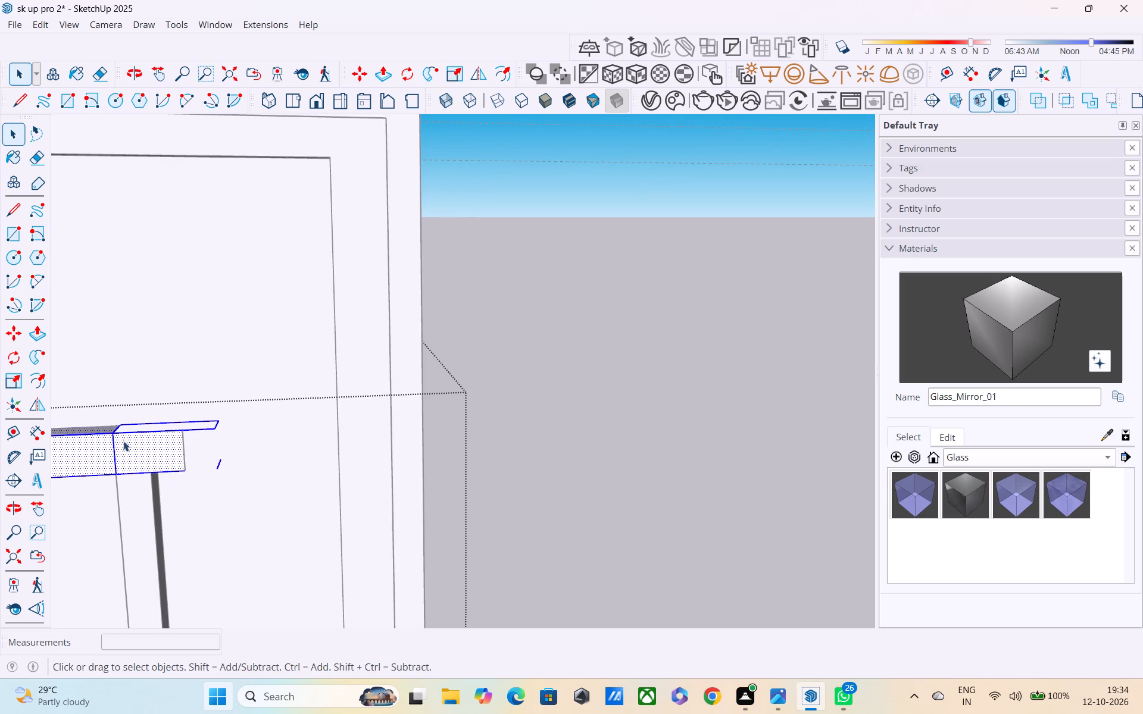
{"action": "left_click", "coordinate": [147, 449]}
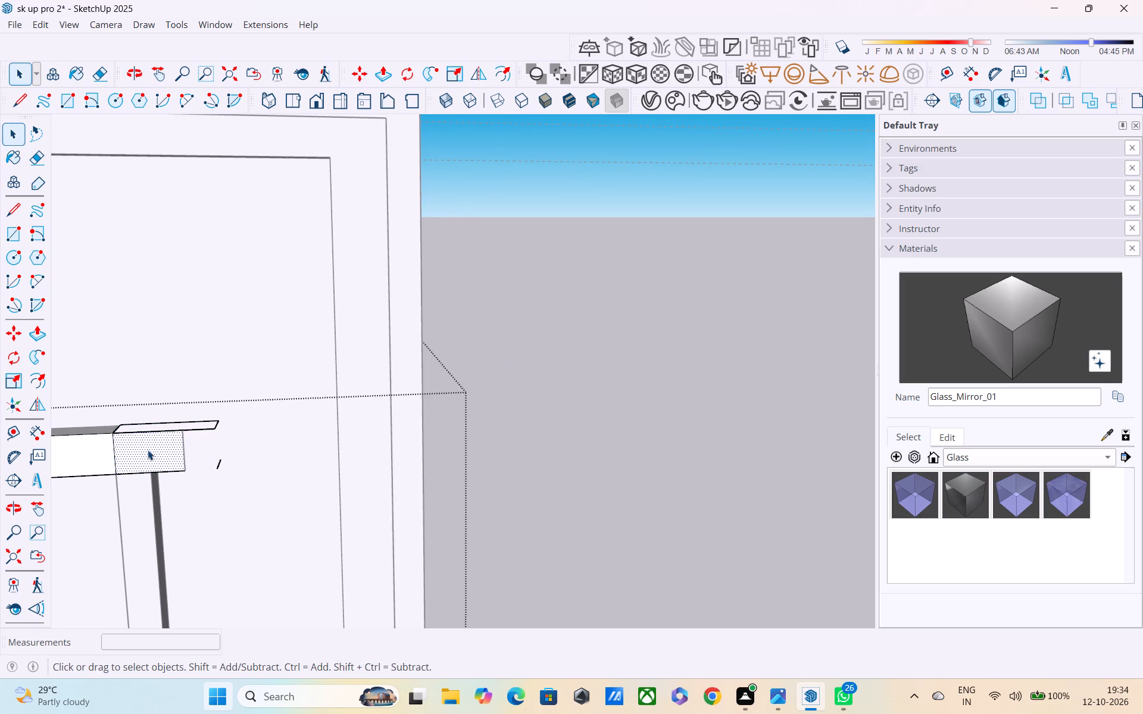
{"action": "key", "text": "Delete"}
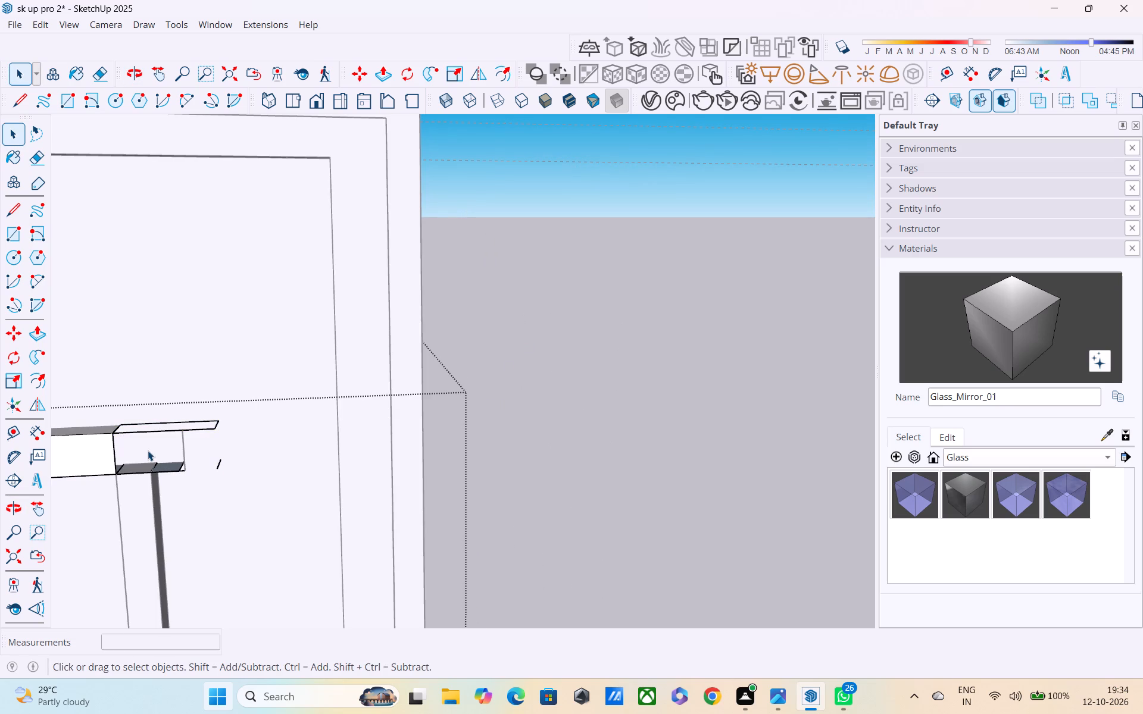
Erase the loose edges left around the removed end section, along its front outline and at its outer corner.
{"action": "left_click", "coordinate": [152, 428]}
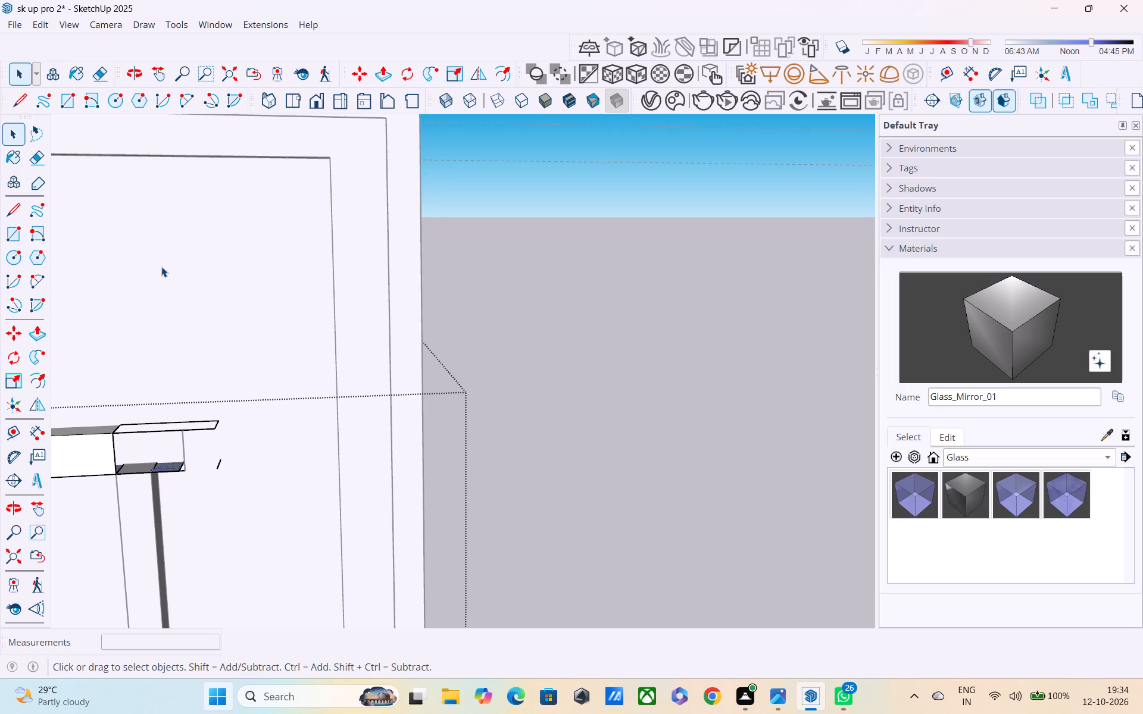
{"action": "key", "text": "e"}
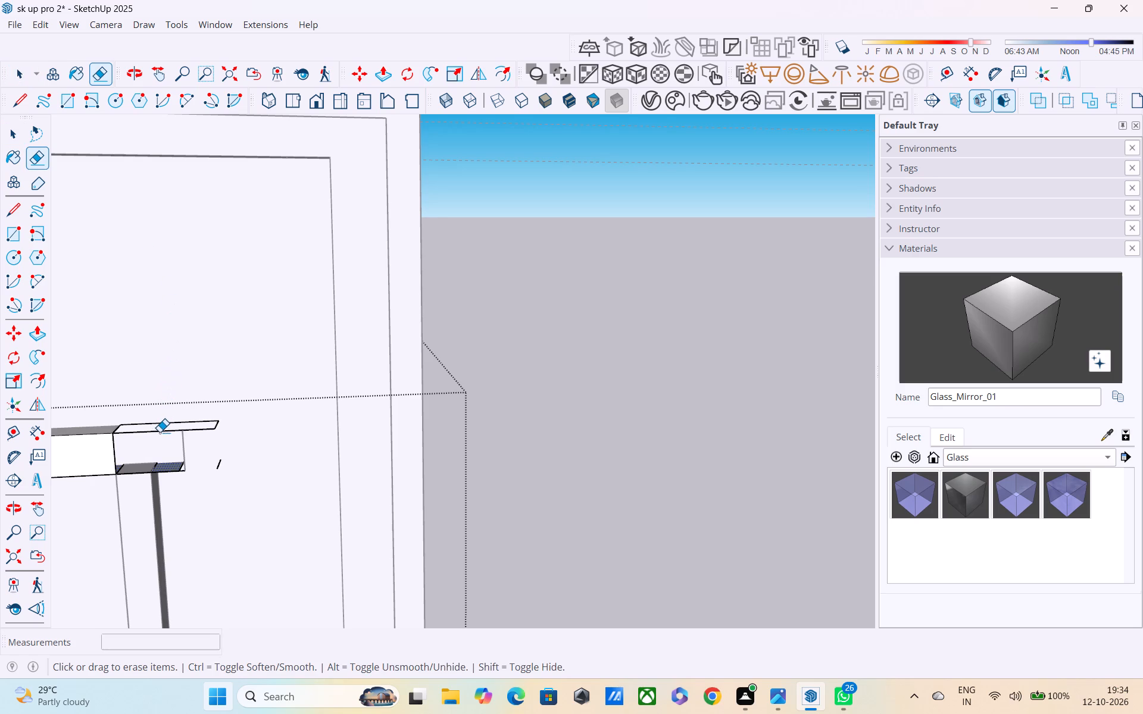
{"action": "left_click", "coordinate": [160, 432]}
{"action": "left_click", "coordinate": [201, 433]}
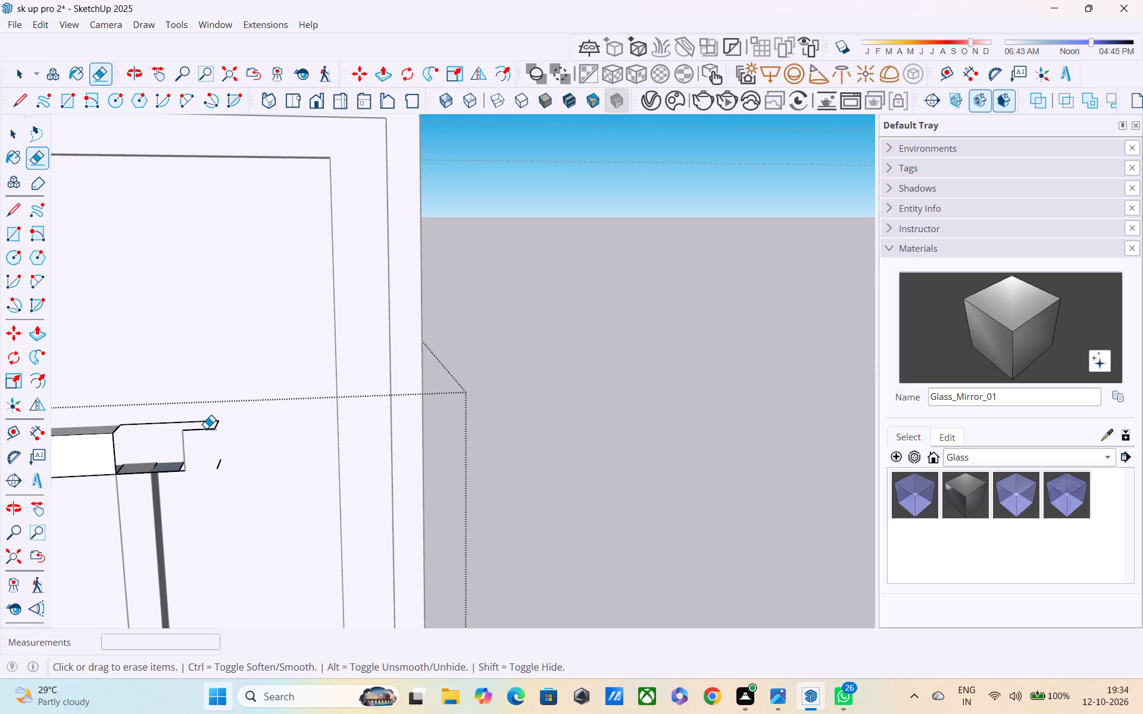
{"action": "left_click", "coordinate": [210, 428]}
{"action": "left_click", "coordinate": [217, 430]}
{"action": "left_click", "coordinate": [218, 428]}
{"action": "left_click", "coordinate": [185, 443]}
{"action": "left_click", "coordinate": [182, 438]}
{"action": "scroll", "coordinate": [184, 439], "scroll_direction": "up", "scroll_amount": 1}
{"action": "middle_click_drag", "start_coordinate": [184, 437], "coordinate": [239, 537]}
{"action": "scroll", "coordinate": [215, 478], "scroll_direction": "up", "scroll_amount": 3}
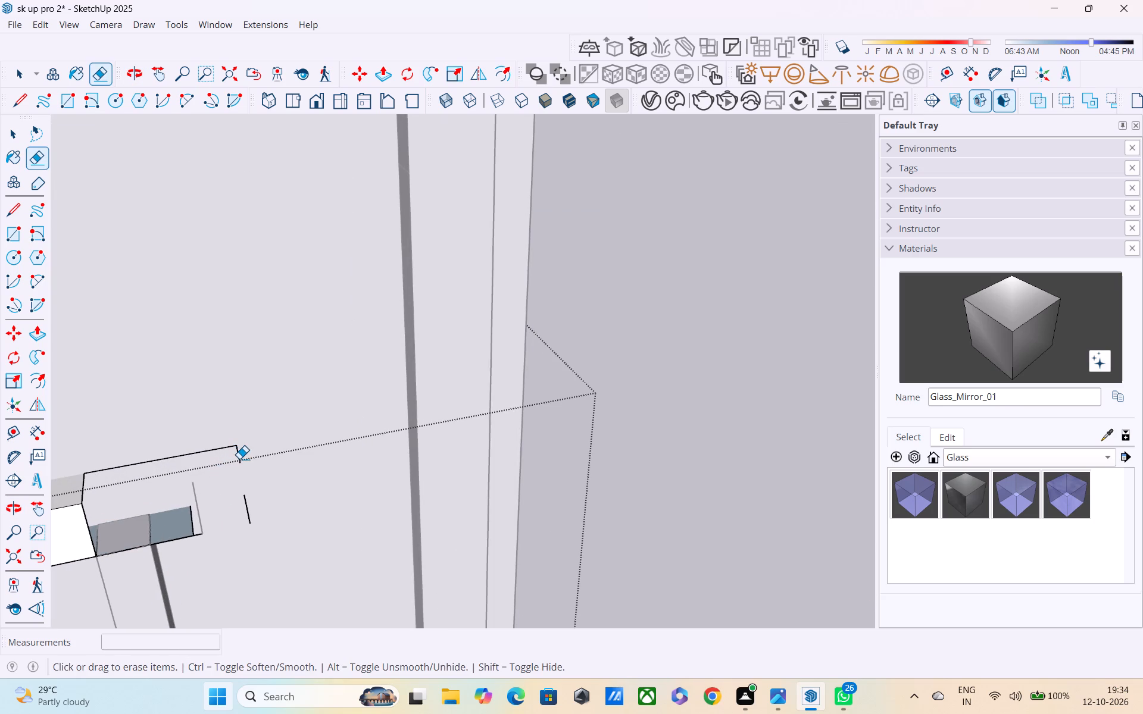
{"action": "left_click", "coordinate": [239, 459]}
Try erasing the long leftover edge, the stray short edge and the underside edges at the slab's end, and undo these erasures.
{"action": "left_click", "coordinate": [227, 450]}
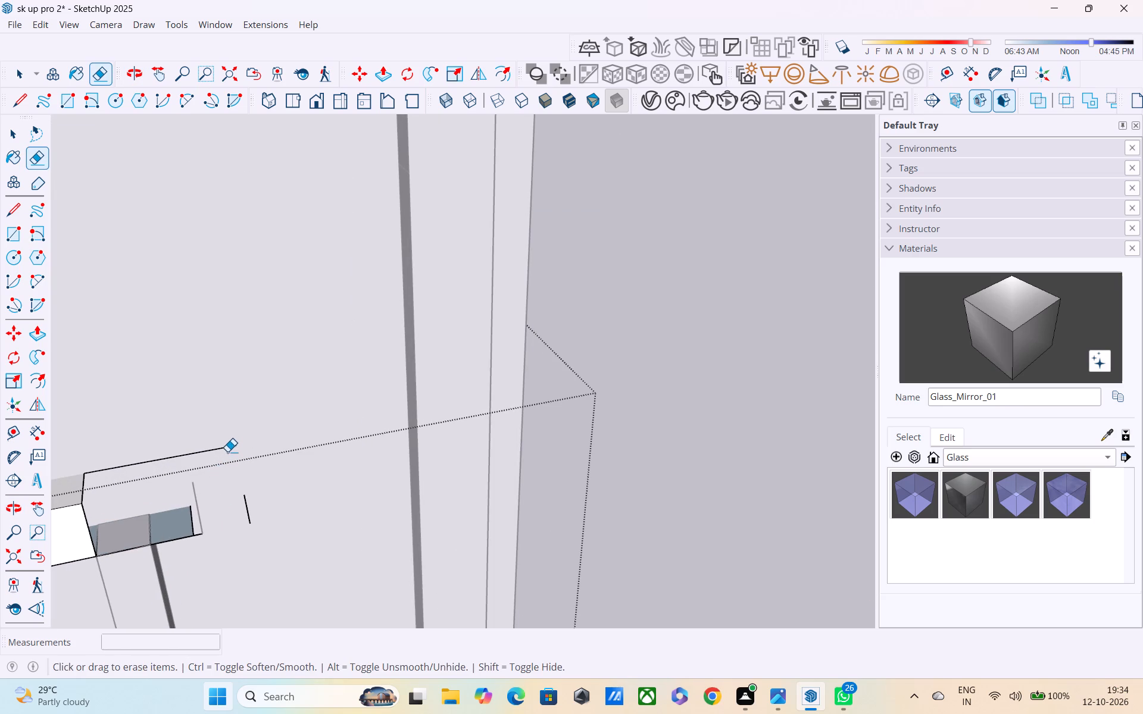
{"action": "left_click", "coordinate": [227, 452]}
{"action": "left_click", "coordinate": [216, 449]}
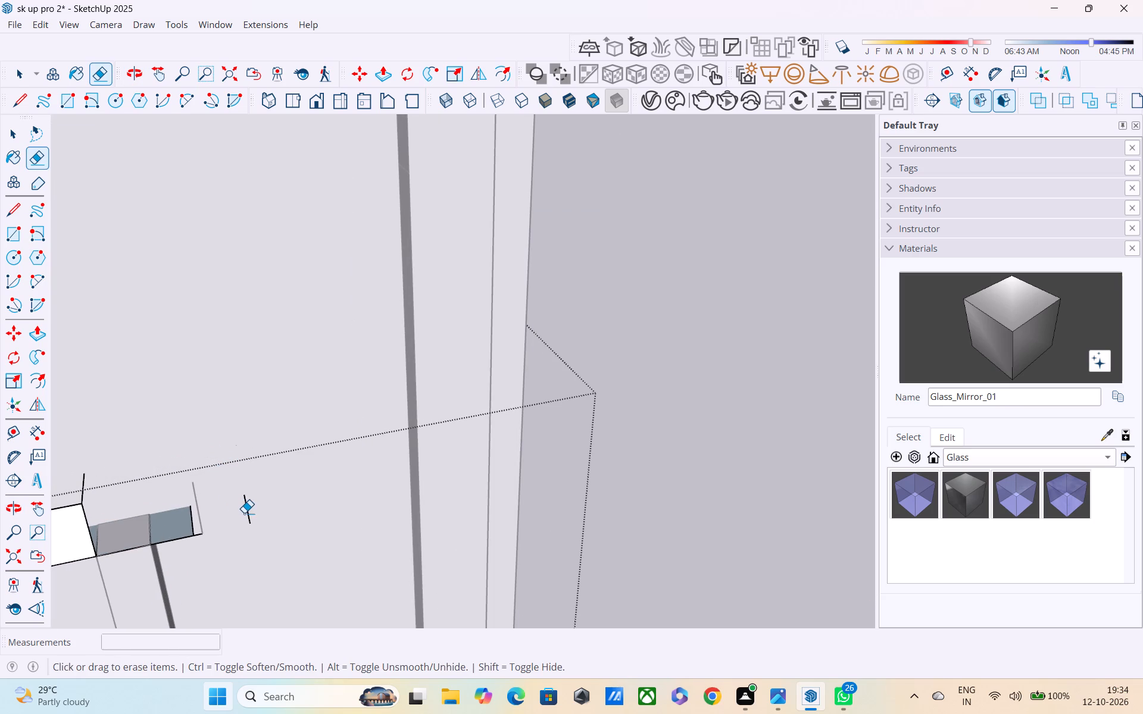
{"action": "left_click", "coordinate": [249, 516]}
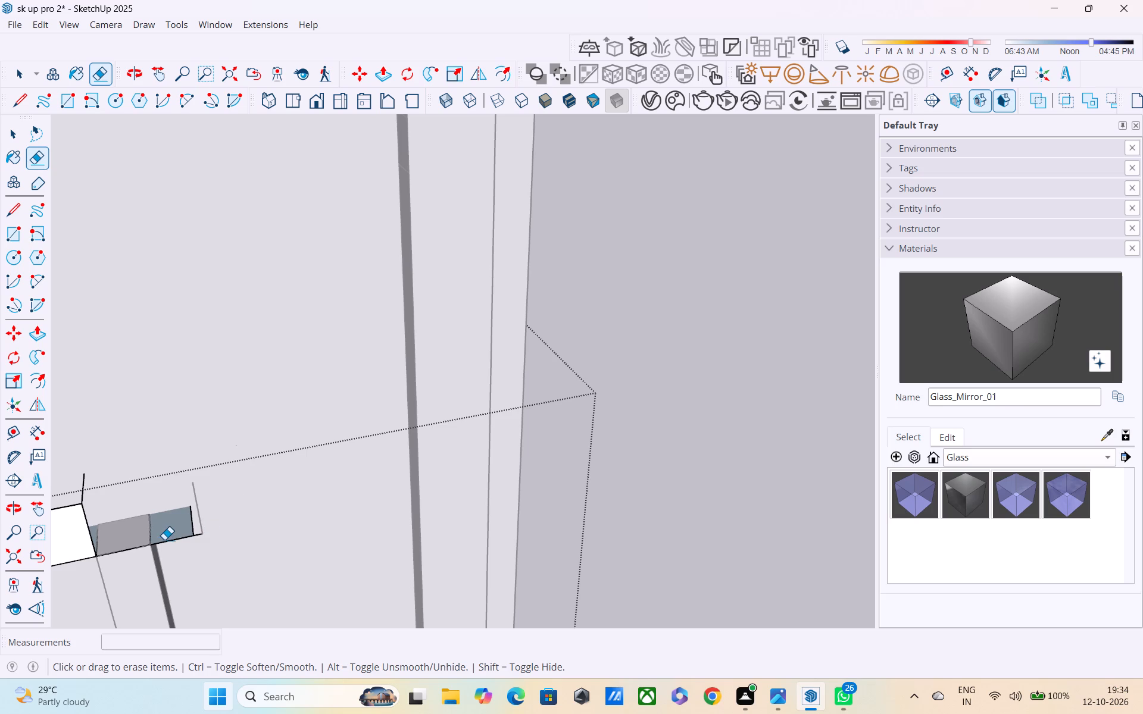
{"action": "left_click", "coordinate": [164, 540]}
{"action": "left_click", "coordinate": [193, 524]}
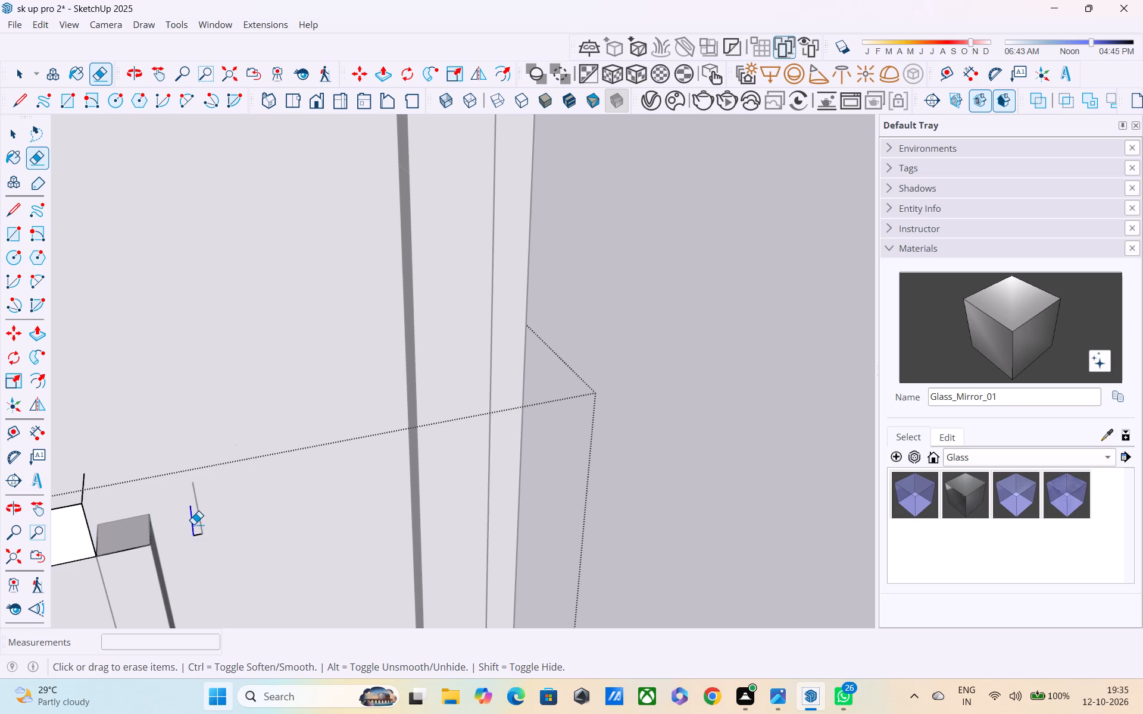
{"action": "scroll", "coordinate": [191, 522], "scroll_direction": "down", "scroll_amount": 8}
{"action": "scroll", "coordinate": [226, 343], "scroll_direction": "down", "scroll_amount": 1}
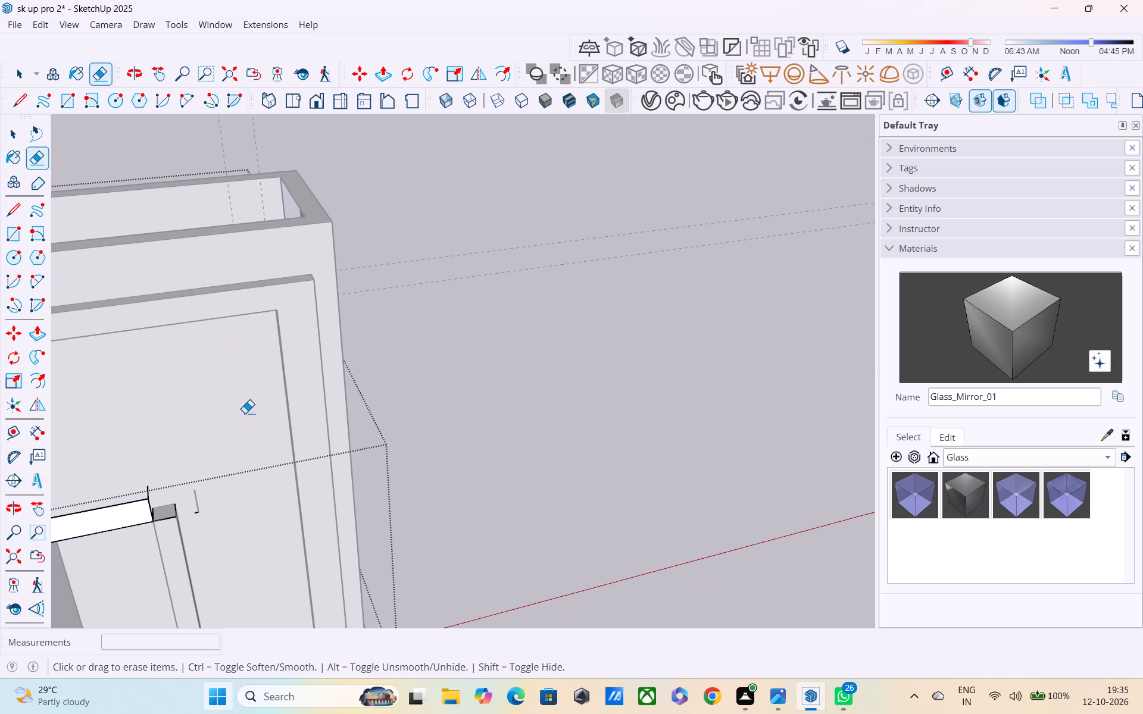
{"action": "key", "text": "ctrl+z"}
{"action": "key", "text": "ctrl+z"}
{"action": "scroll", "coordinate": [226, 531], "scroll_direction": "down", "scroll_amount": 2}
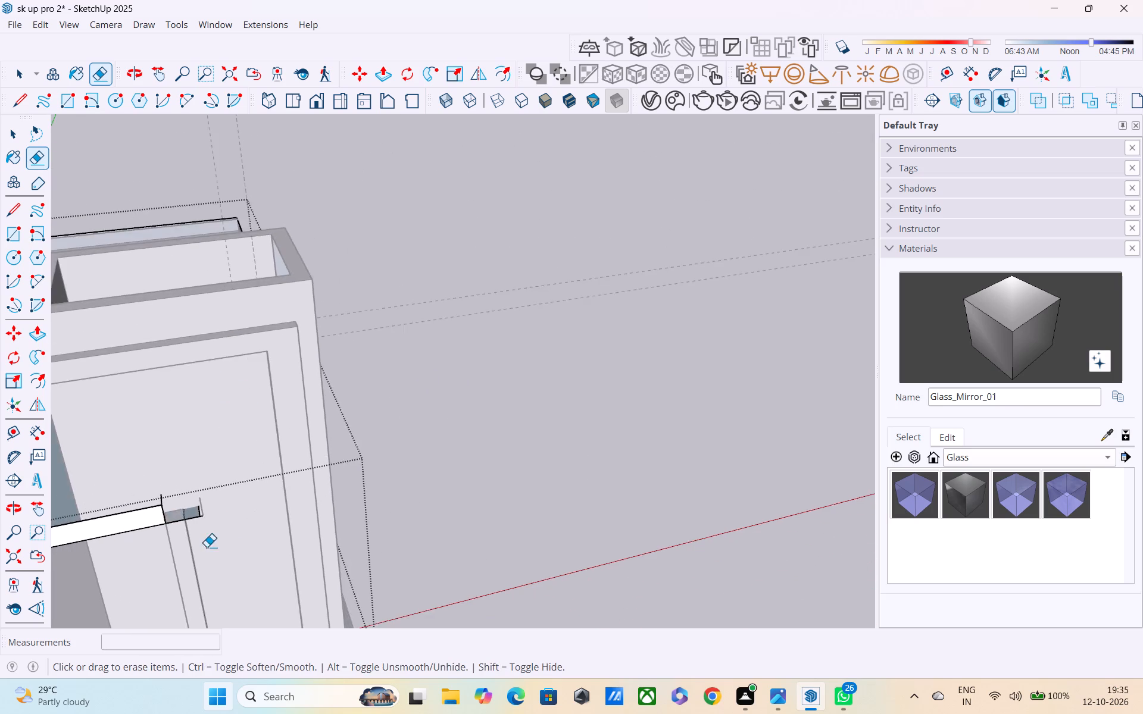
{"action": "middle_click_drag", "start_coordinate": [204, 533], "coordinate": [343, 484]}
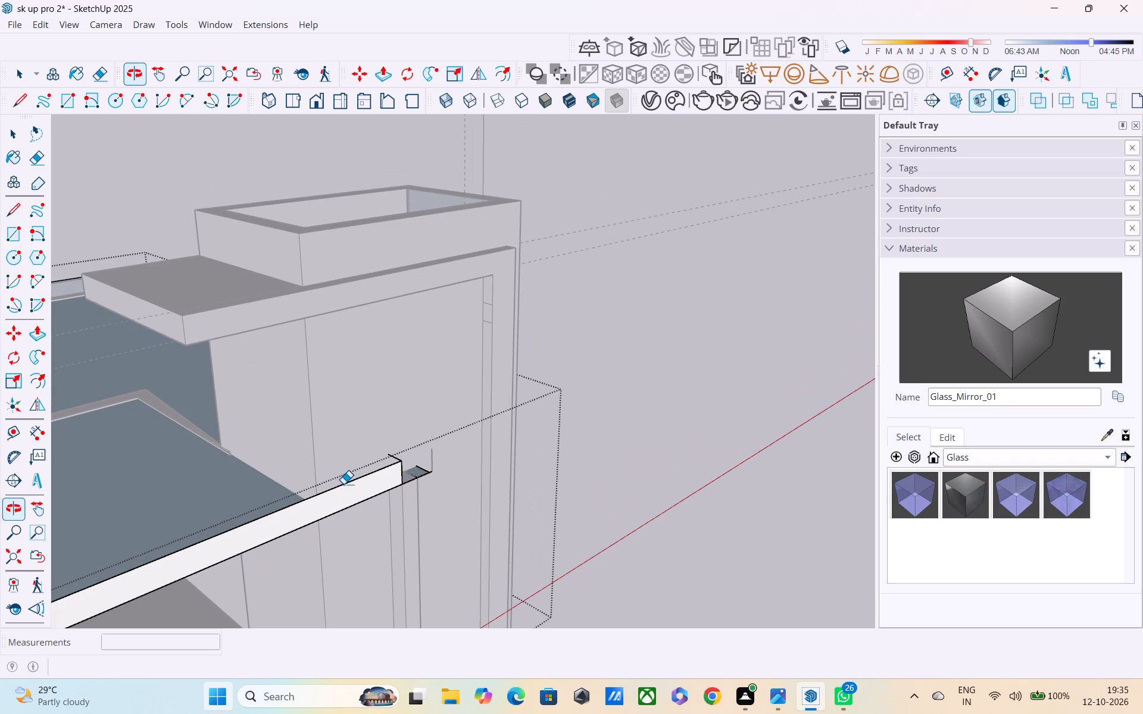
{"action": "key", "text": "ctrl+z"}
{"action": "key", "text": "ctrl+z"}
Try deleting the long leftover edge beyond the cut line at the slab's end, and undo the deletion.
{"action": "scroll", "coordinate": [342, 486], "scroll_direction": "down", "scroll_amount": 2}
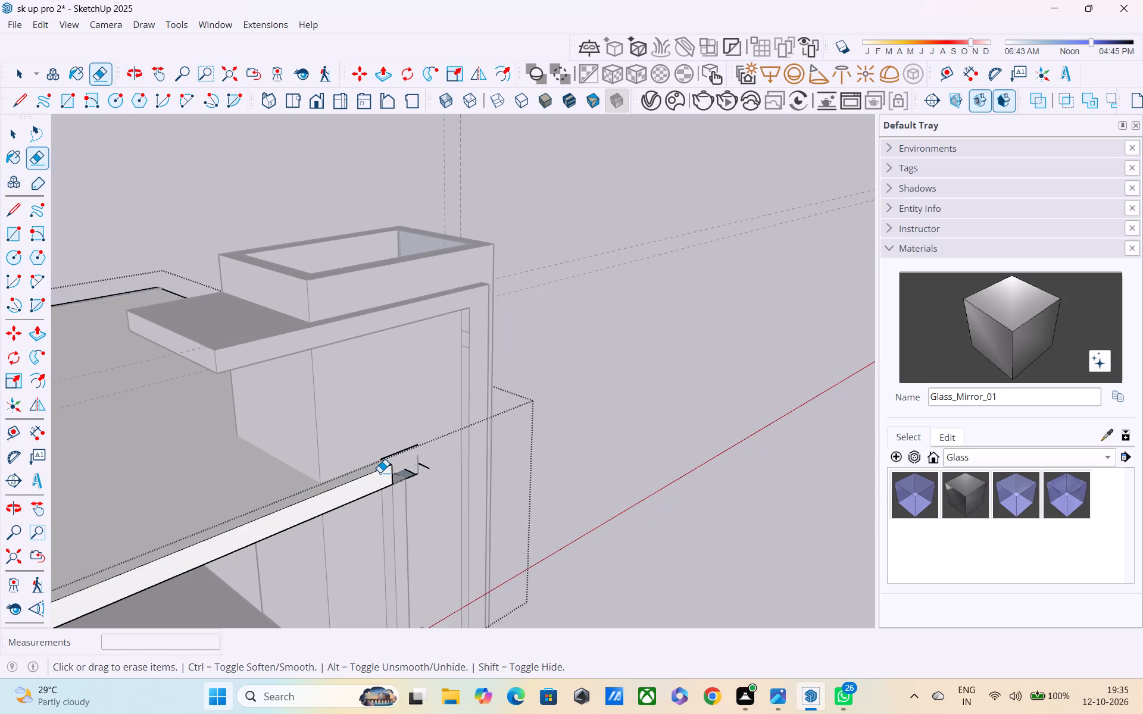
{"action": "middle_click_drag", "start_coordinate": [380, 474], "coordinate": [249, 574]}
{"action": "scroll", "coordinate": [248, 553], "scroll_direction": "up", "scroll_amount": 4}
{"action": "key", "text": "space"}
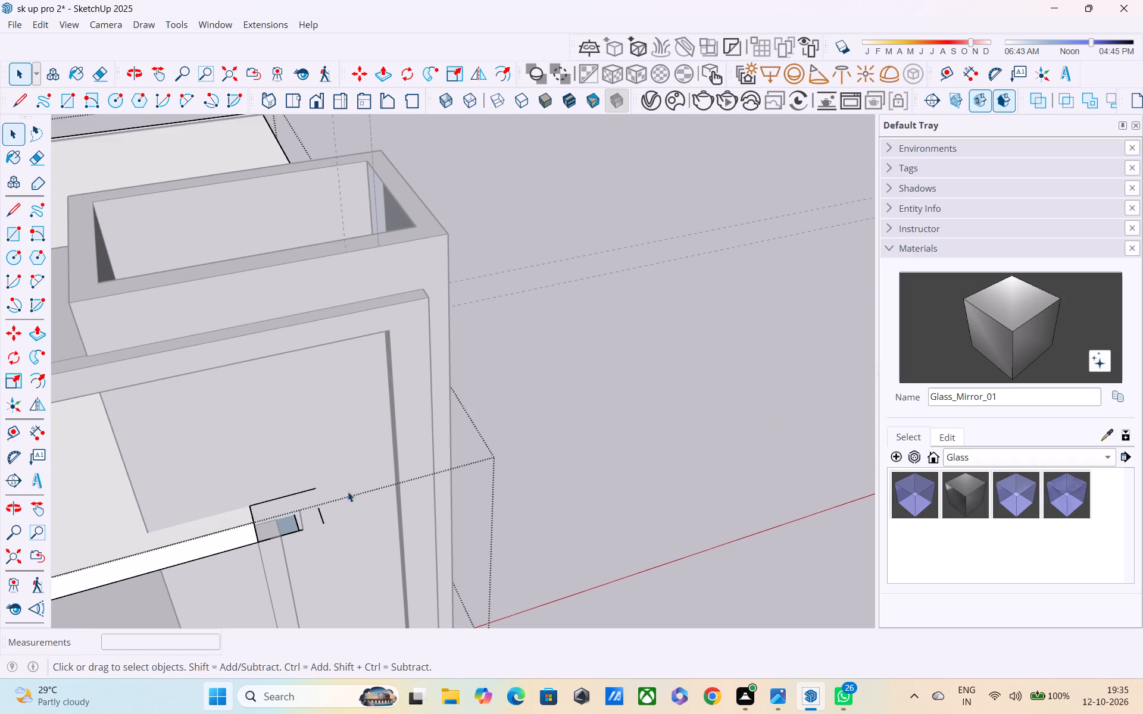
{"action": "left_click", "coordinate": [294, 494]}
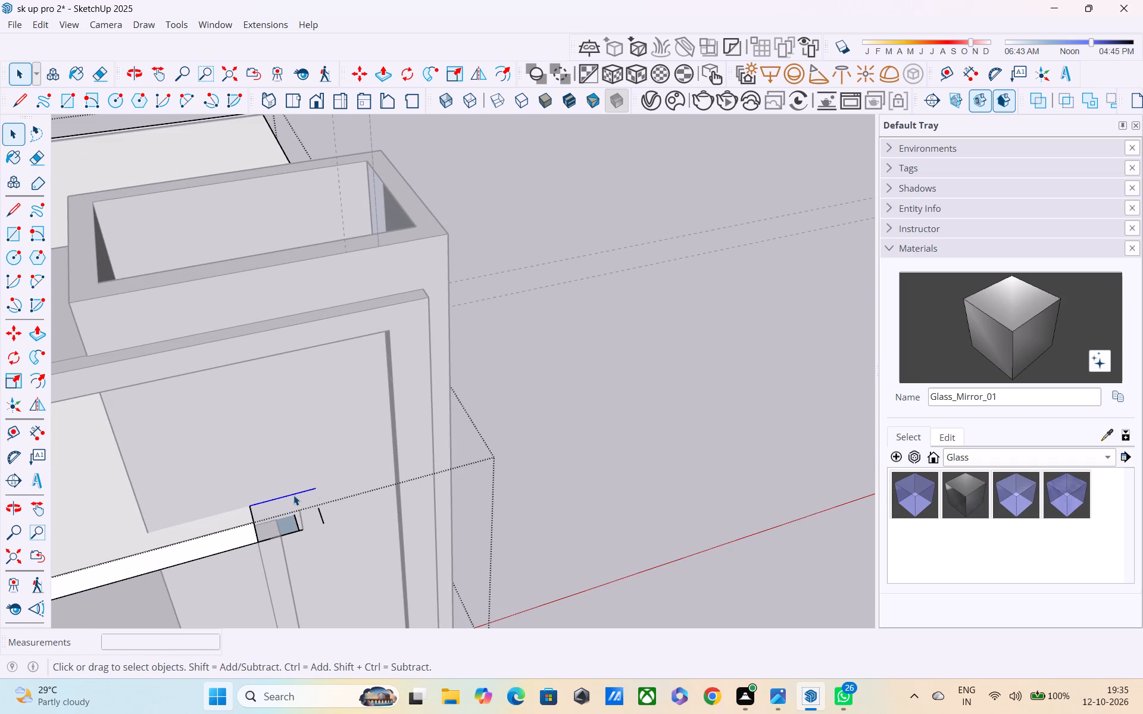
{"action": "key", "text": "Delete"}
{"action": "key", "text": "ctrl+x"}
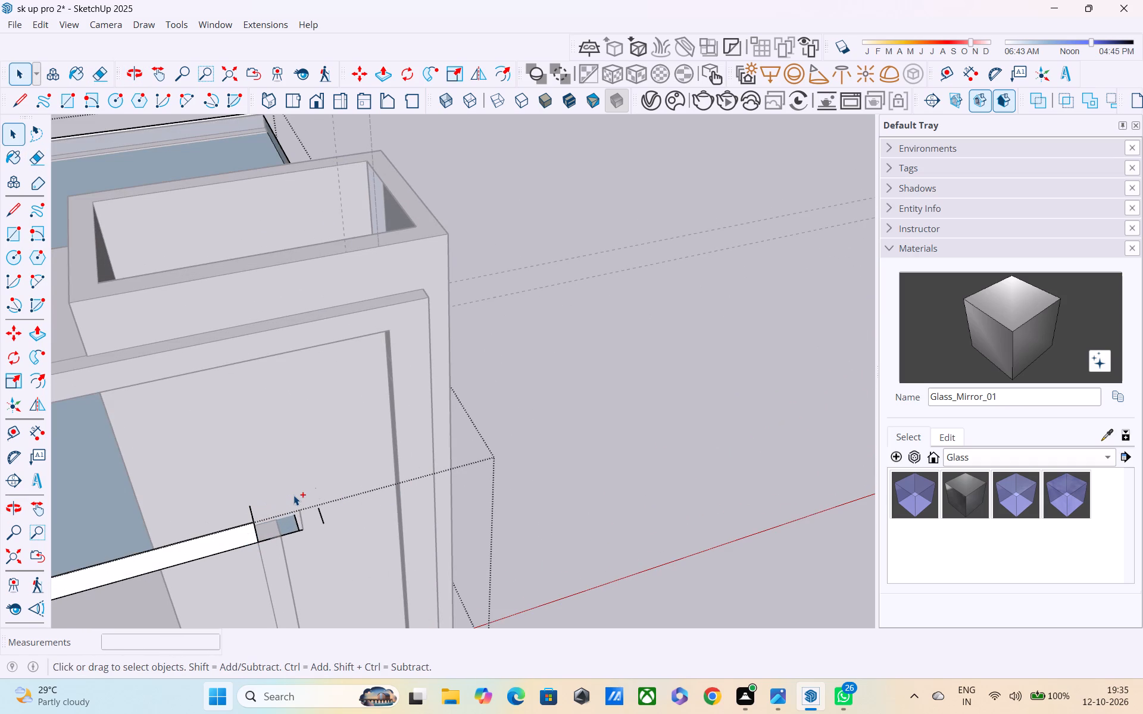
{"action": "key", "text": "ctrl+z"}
Erase the long leftover edge running past the cut line at the slab's end.
{"action": "scroll", "coordinate": [294, 499], "scroll_direction": "up", "scroll_amount": 1}
{"action": "middle_click_drag", "start_coordinate": [285, 490], "coordinate": [285, 489]}
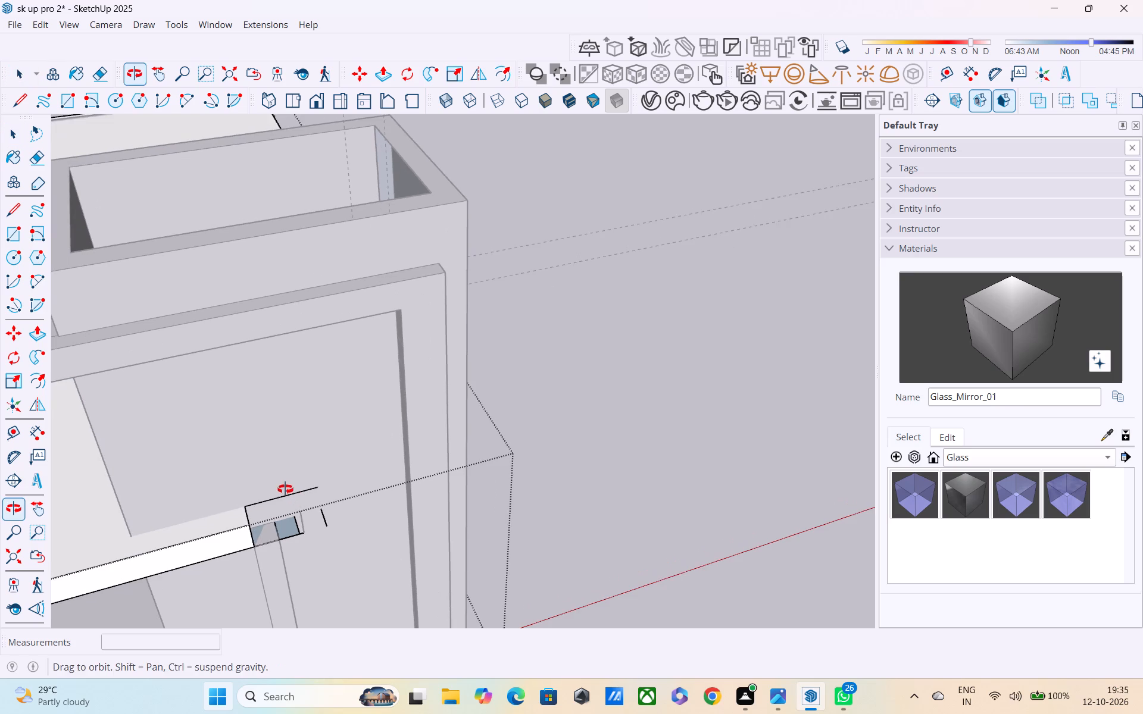
{"action": "middle_click_drag", "start_coordinate": [285, 489], "coordinate": [288, 468]}
{"action": "triple_click", "coordinate": [183, 513]}
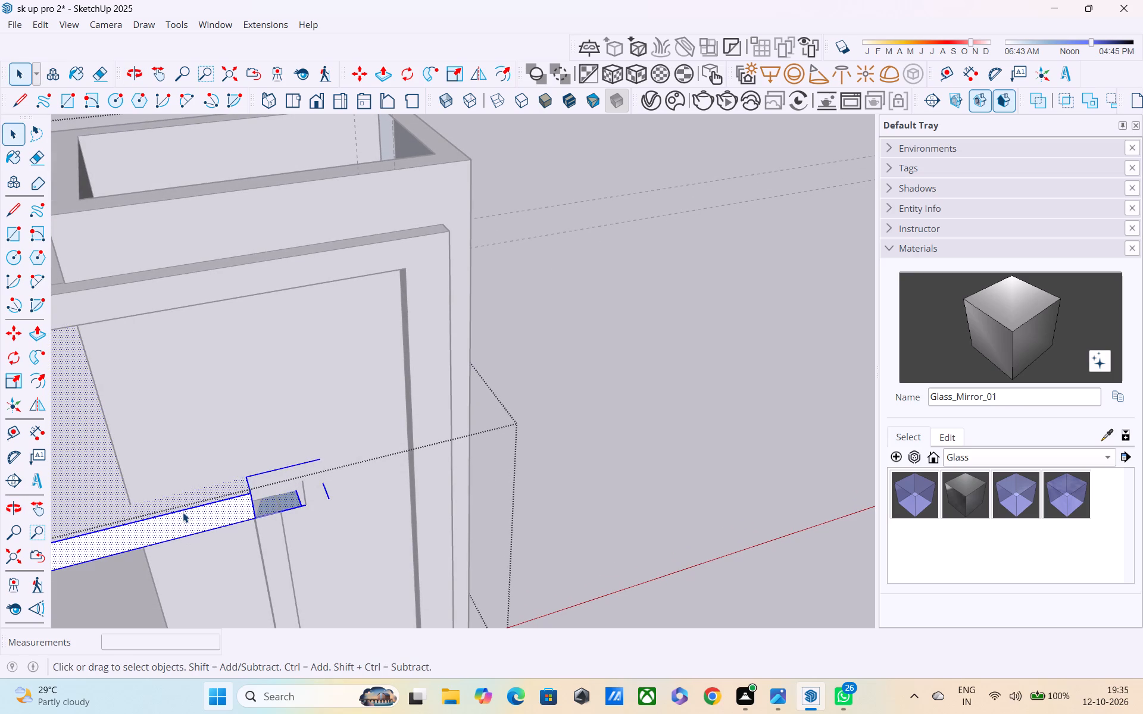
{"action": "key", "text": "e"}
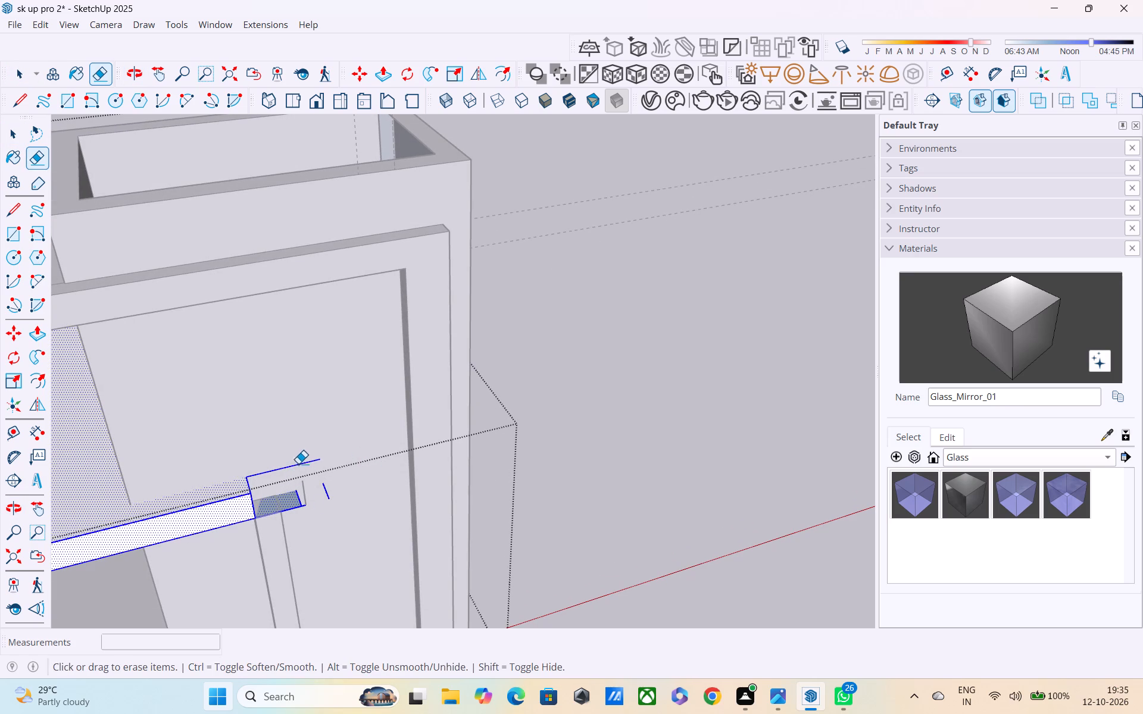
{"action": "left_click", "coordinate": [296, 468]}
{"action": "left_click", "coordinate": [296, 469]}
{"action": "left_click", "coordinate": [283, 471]}
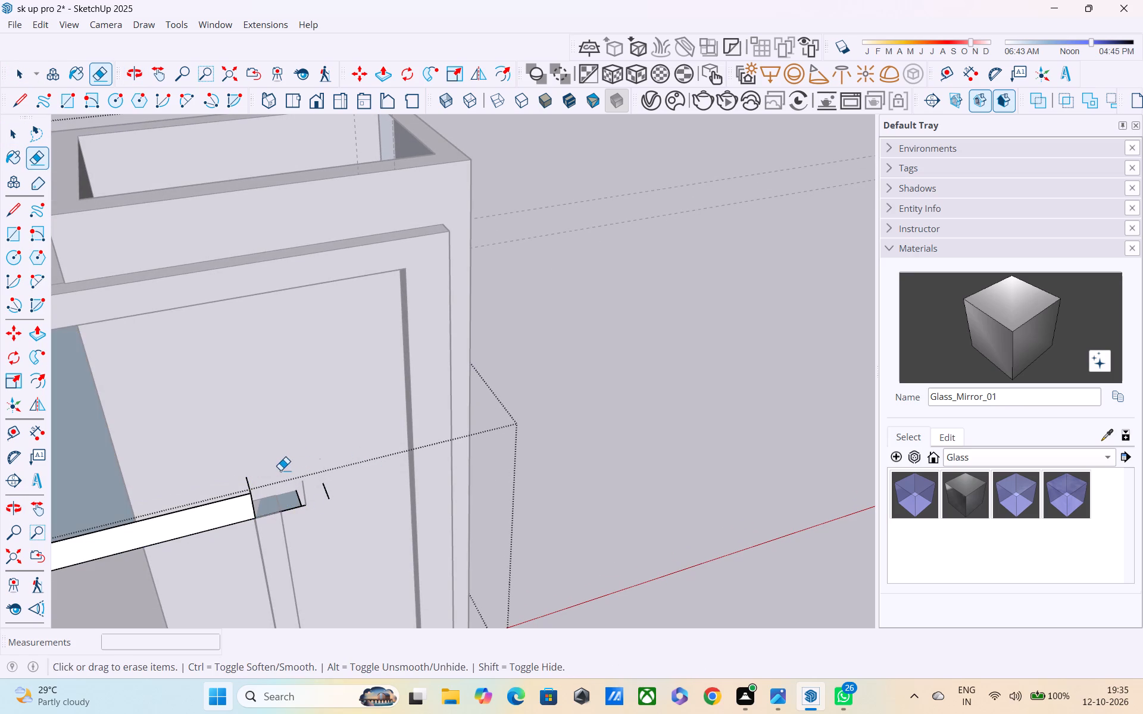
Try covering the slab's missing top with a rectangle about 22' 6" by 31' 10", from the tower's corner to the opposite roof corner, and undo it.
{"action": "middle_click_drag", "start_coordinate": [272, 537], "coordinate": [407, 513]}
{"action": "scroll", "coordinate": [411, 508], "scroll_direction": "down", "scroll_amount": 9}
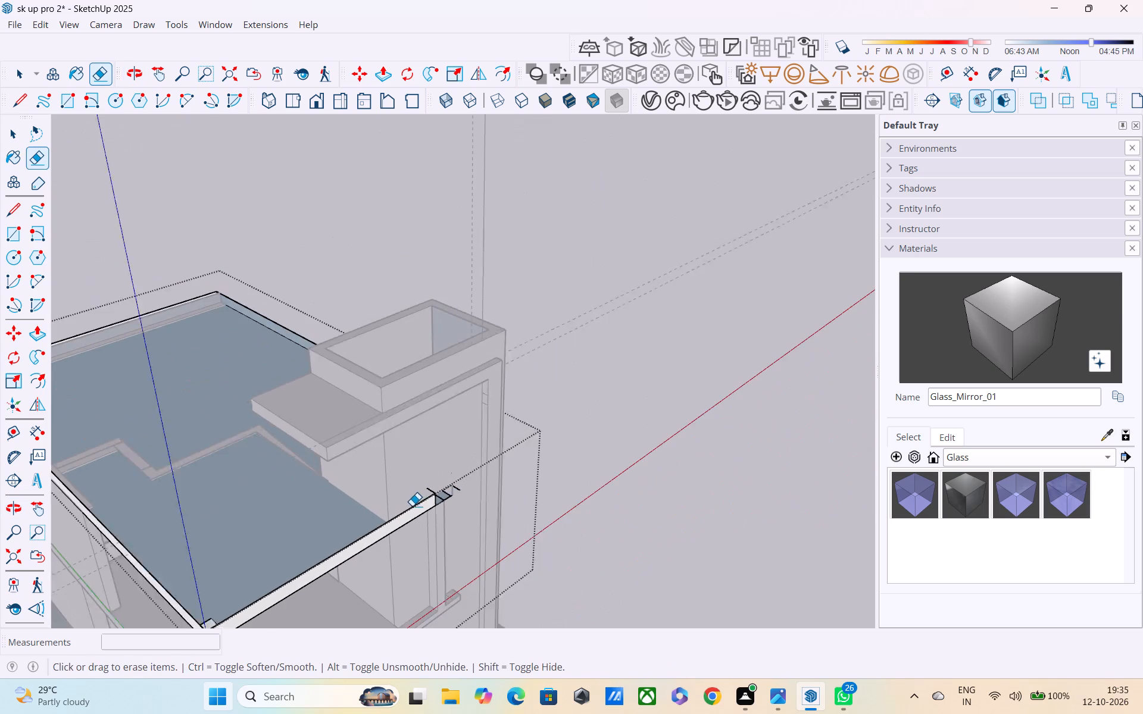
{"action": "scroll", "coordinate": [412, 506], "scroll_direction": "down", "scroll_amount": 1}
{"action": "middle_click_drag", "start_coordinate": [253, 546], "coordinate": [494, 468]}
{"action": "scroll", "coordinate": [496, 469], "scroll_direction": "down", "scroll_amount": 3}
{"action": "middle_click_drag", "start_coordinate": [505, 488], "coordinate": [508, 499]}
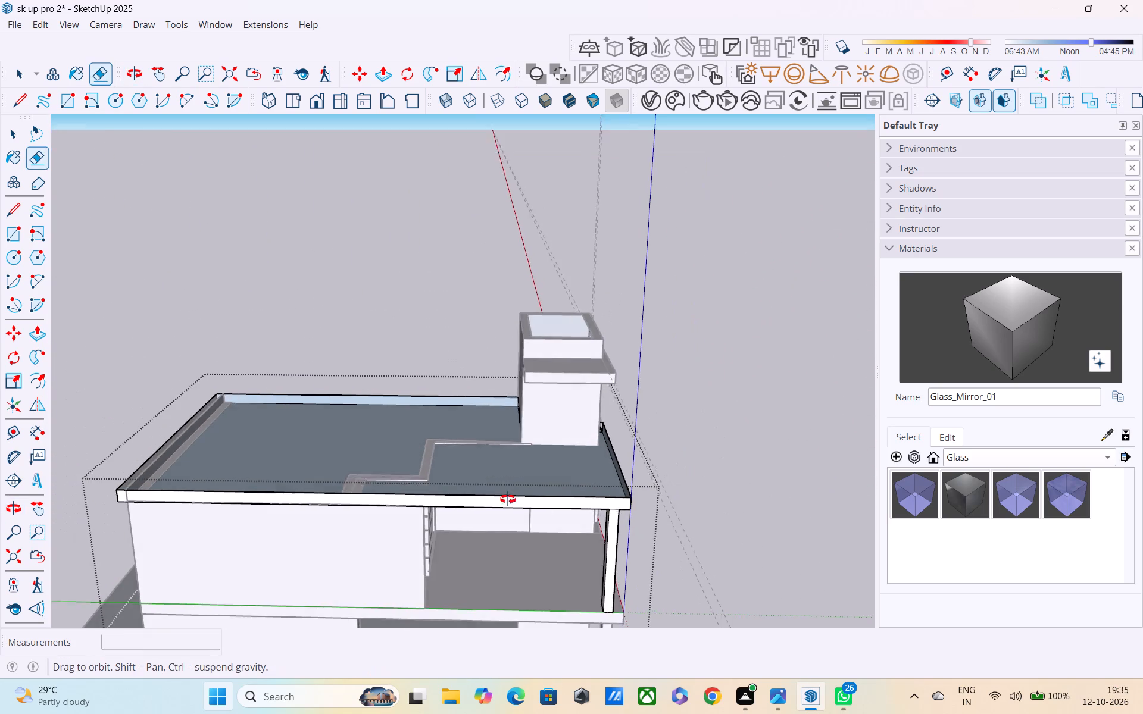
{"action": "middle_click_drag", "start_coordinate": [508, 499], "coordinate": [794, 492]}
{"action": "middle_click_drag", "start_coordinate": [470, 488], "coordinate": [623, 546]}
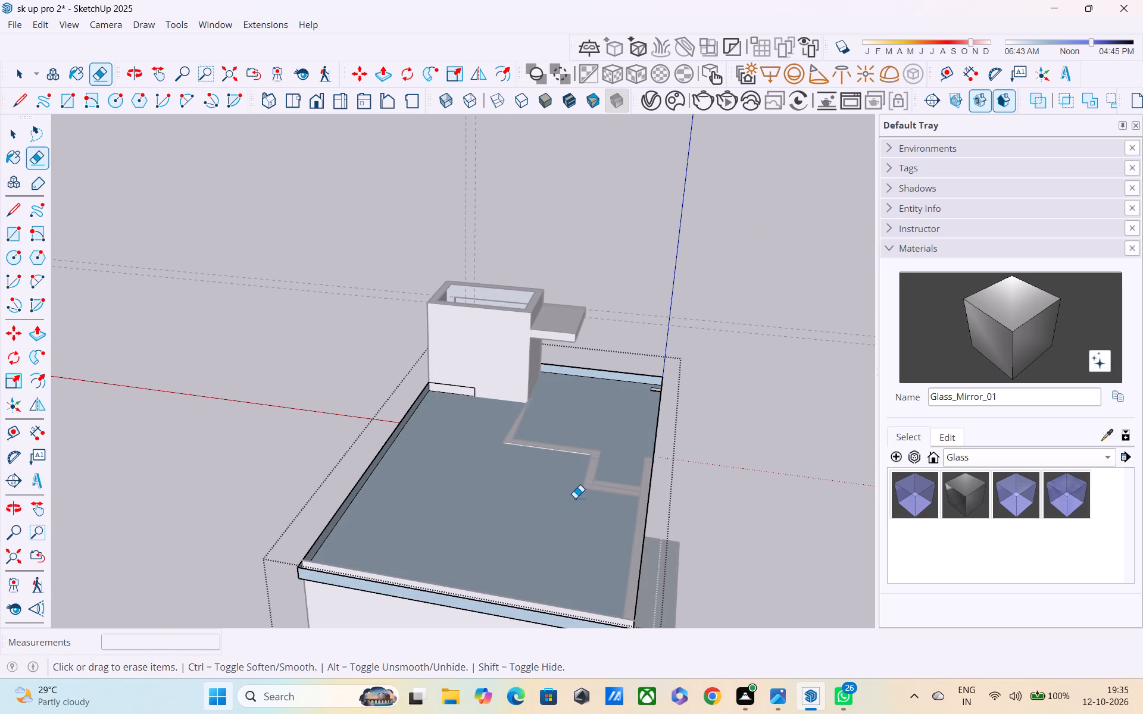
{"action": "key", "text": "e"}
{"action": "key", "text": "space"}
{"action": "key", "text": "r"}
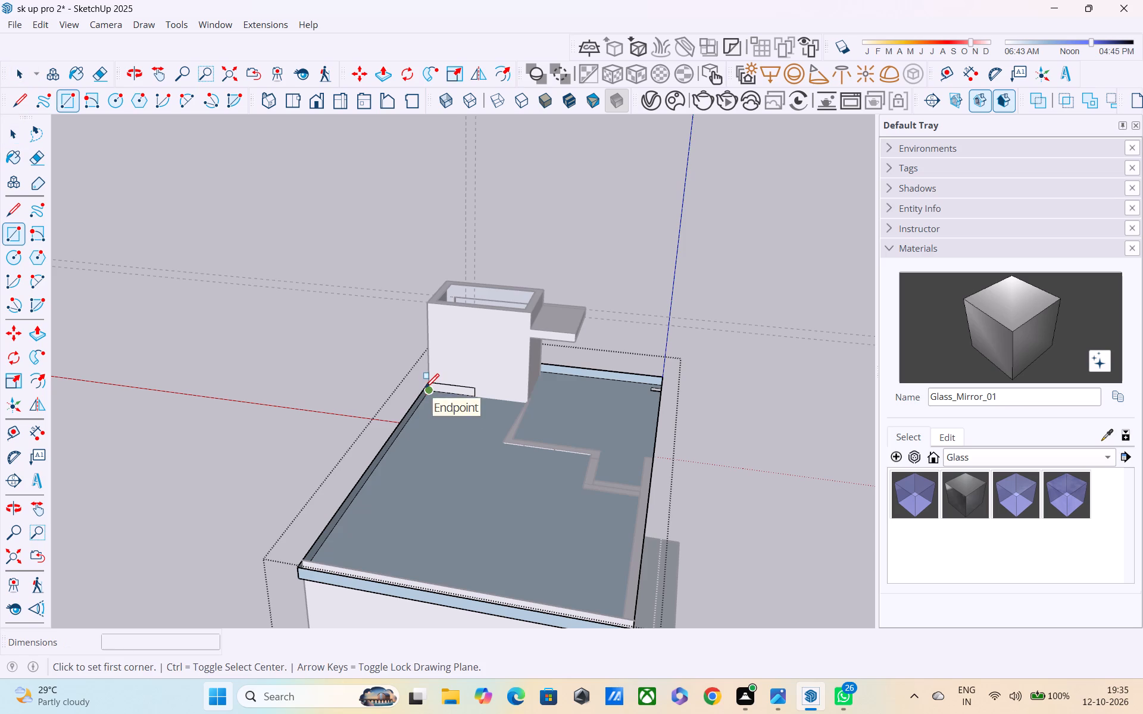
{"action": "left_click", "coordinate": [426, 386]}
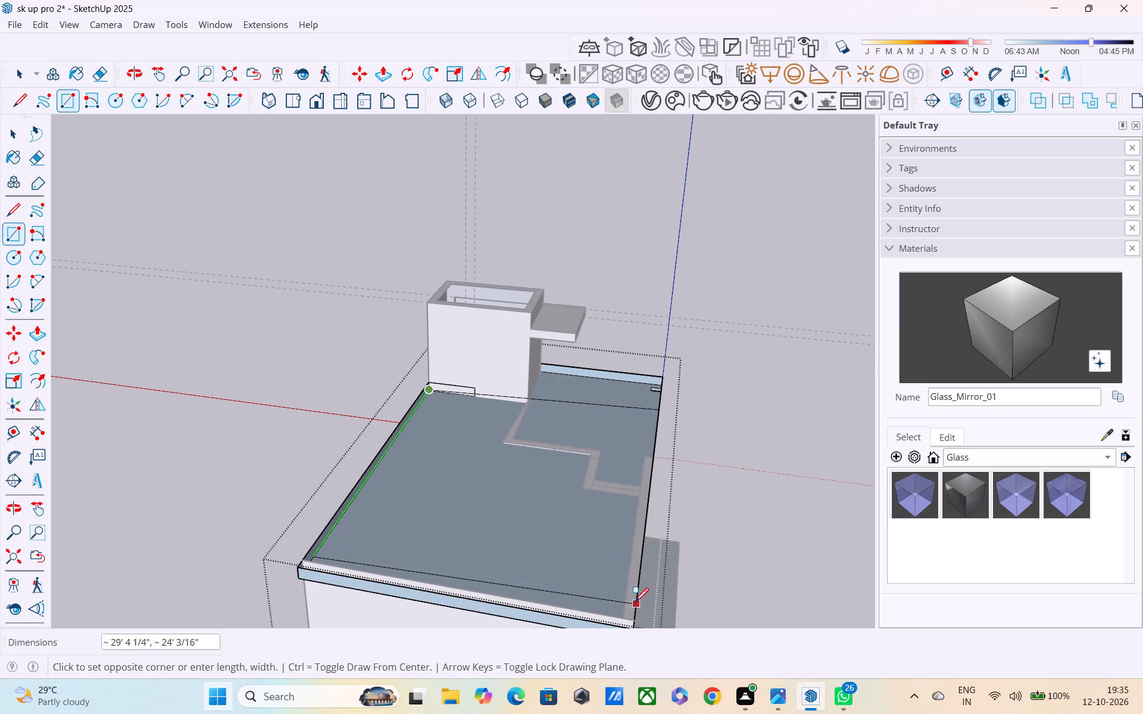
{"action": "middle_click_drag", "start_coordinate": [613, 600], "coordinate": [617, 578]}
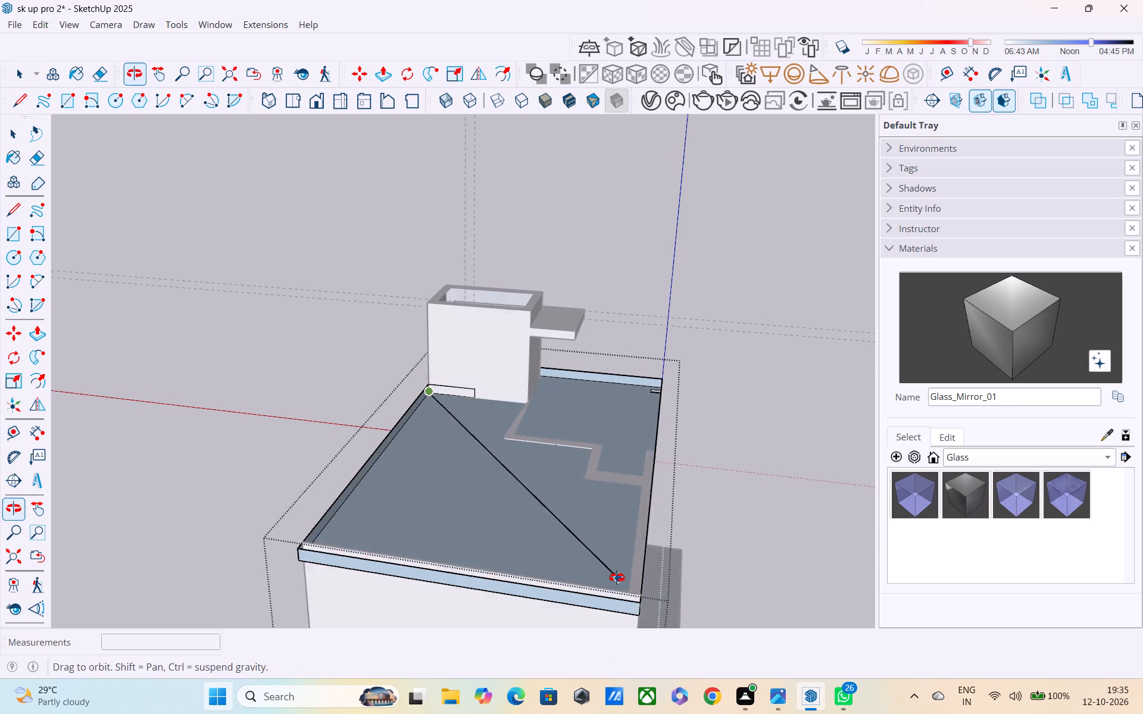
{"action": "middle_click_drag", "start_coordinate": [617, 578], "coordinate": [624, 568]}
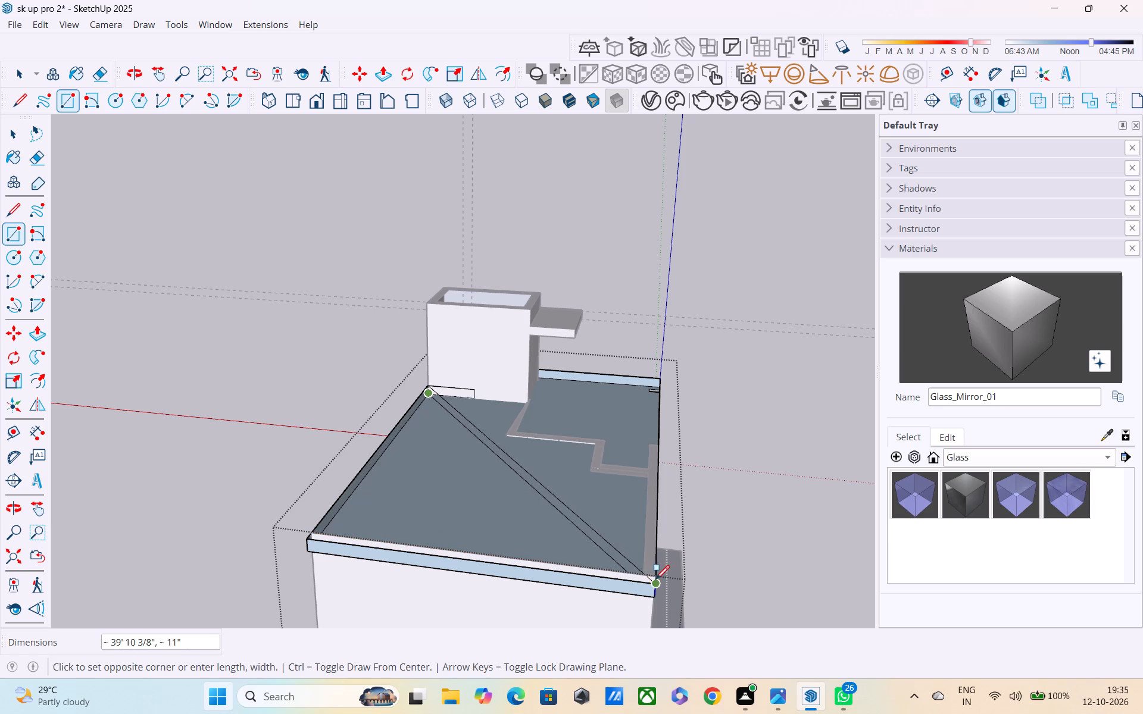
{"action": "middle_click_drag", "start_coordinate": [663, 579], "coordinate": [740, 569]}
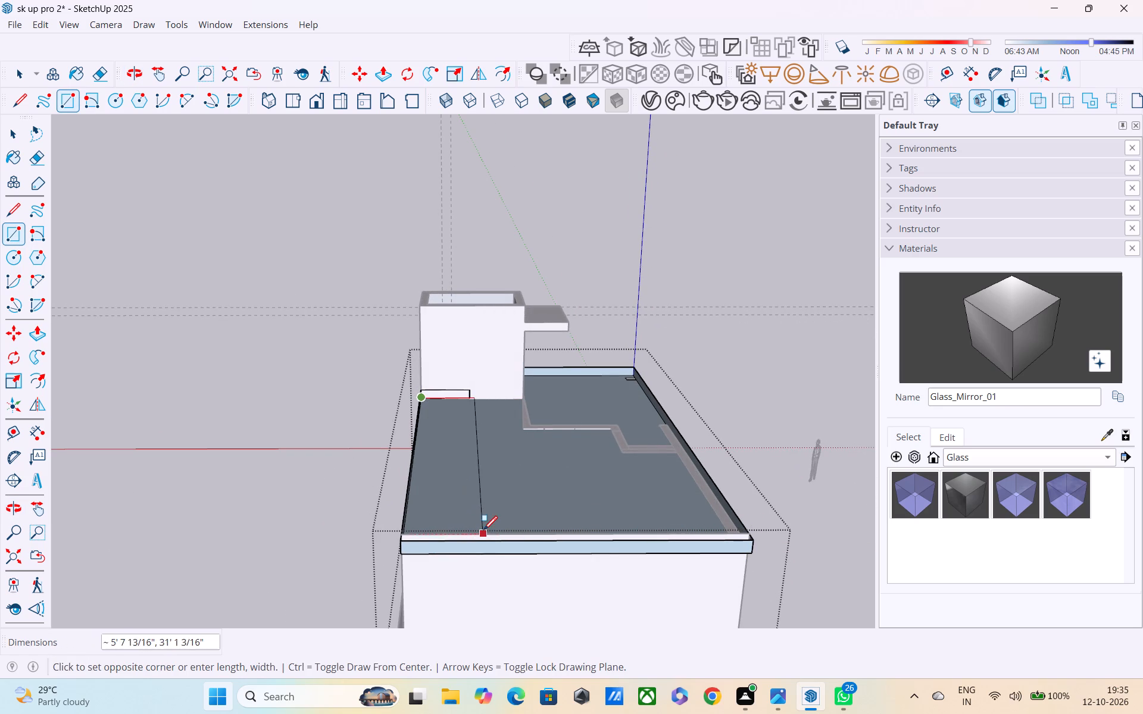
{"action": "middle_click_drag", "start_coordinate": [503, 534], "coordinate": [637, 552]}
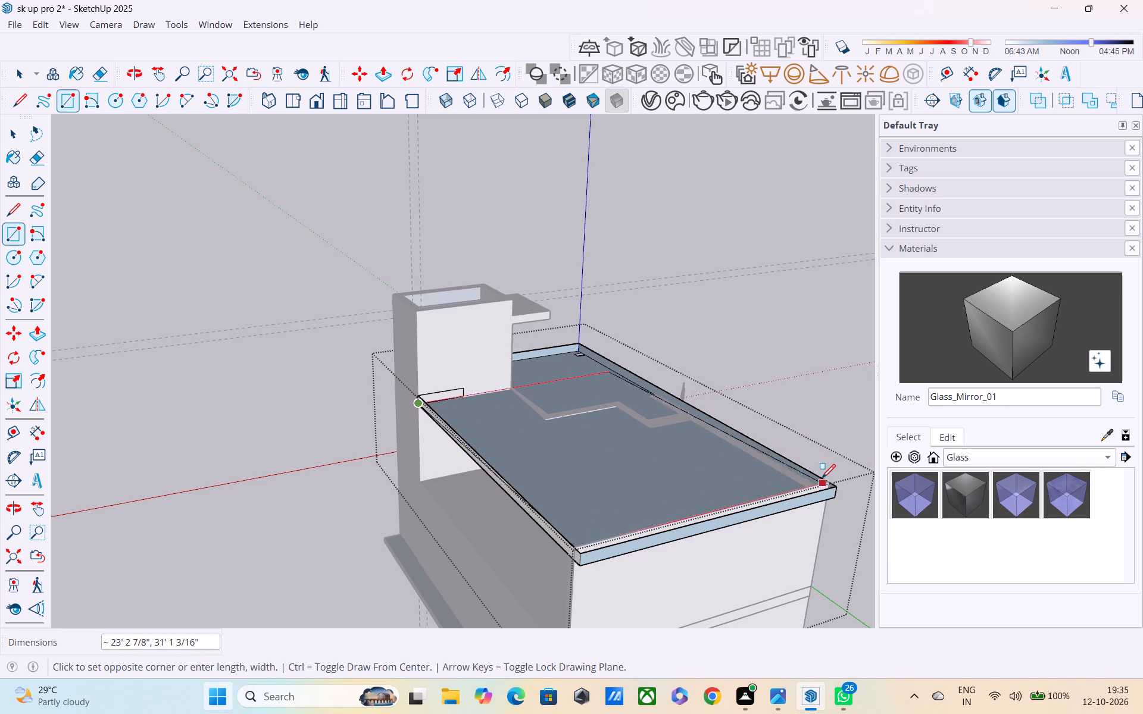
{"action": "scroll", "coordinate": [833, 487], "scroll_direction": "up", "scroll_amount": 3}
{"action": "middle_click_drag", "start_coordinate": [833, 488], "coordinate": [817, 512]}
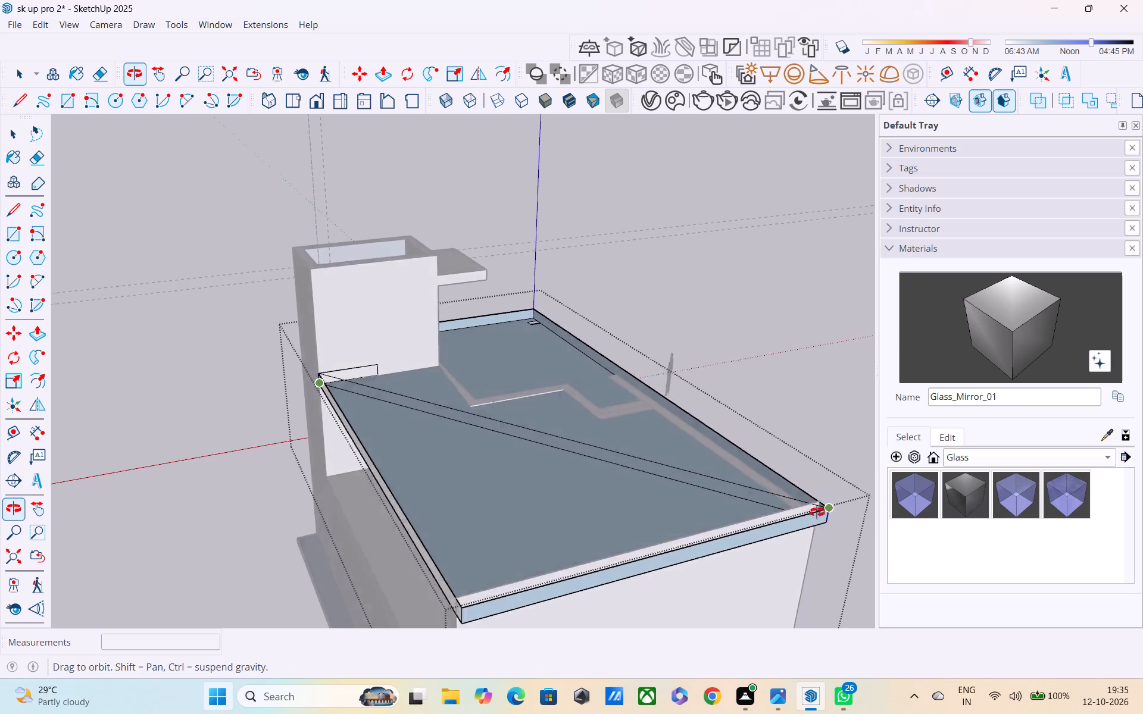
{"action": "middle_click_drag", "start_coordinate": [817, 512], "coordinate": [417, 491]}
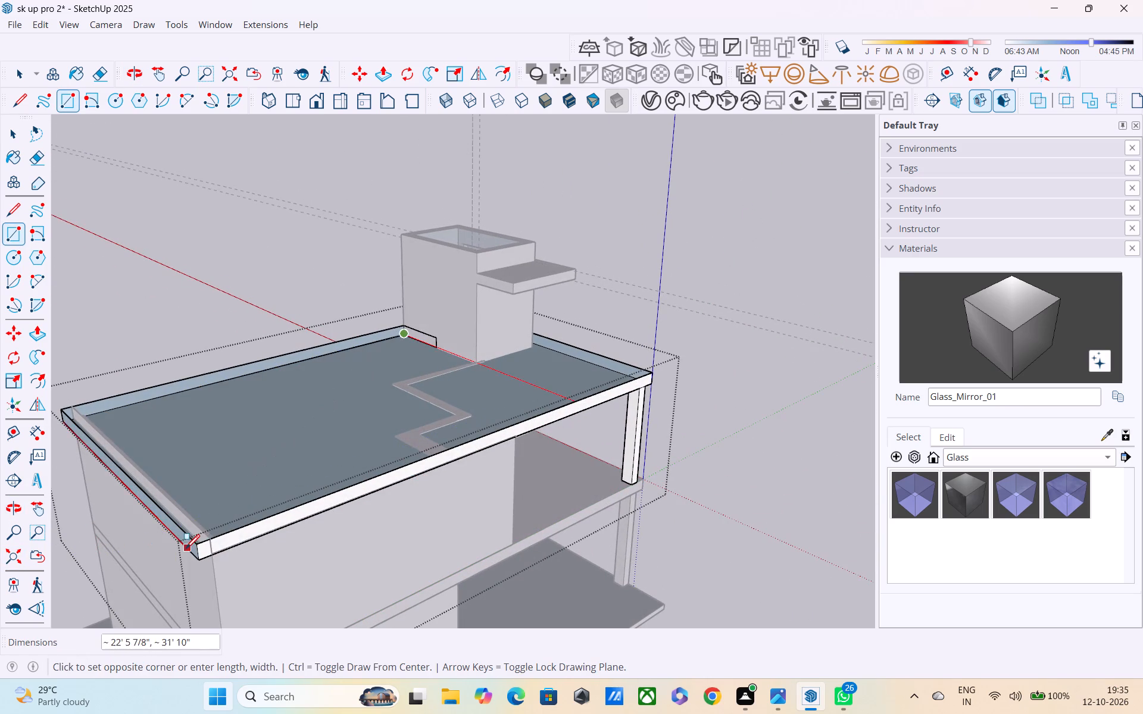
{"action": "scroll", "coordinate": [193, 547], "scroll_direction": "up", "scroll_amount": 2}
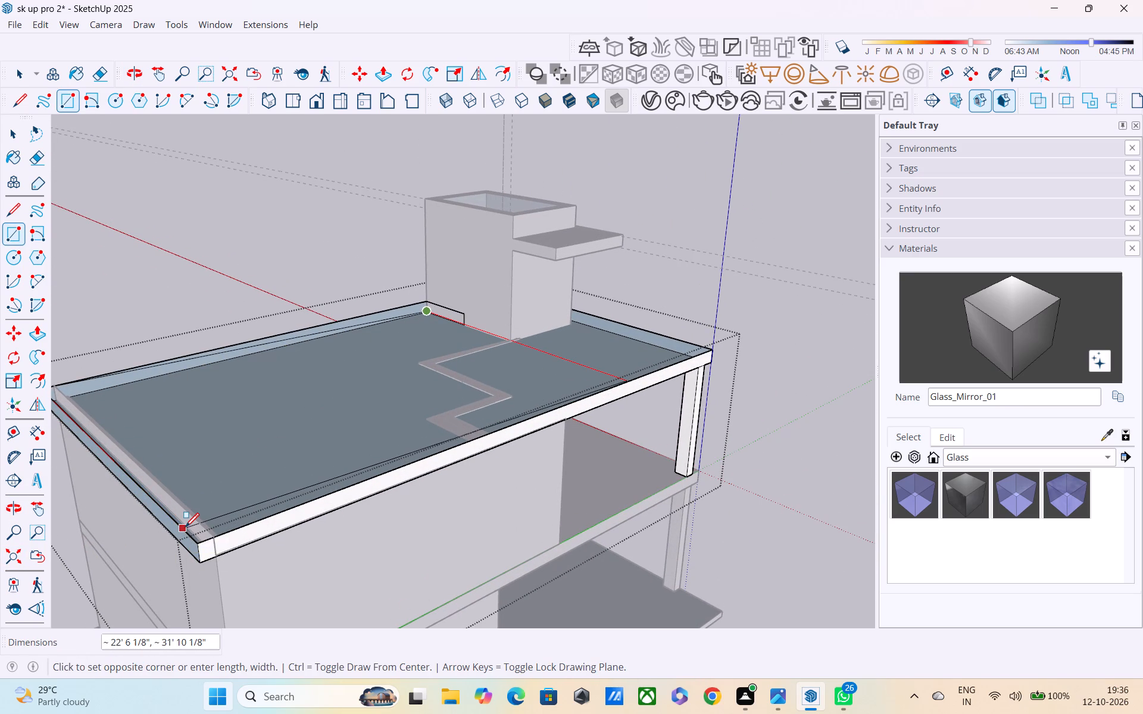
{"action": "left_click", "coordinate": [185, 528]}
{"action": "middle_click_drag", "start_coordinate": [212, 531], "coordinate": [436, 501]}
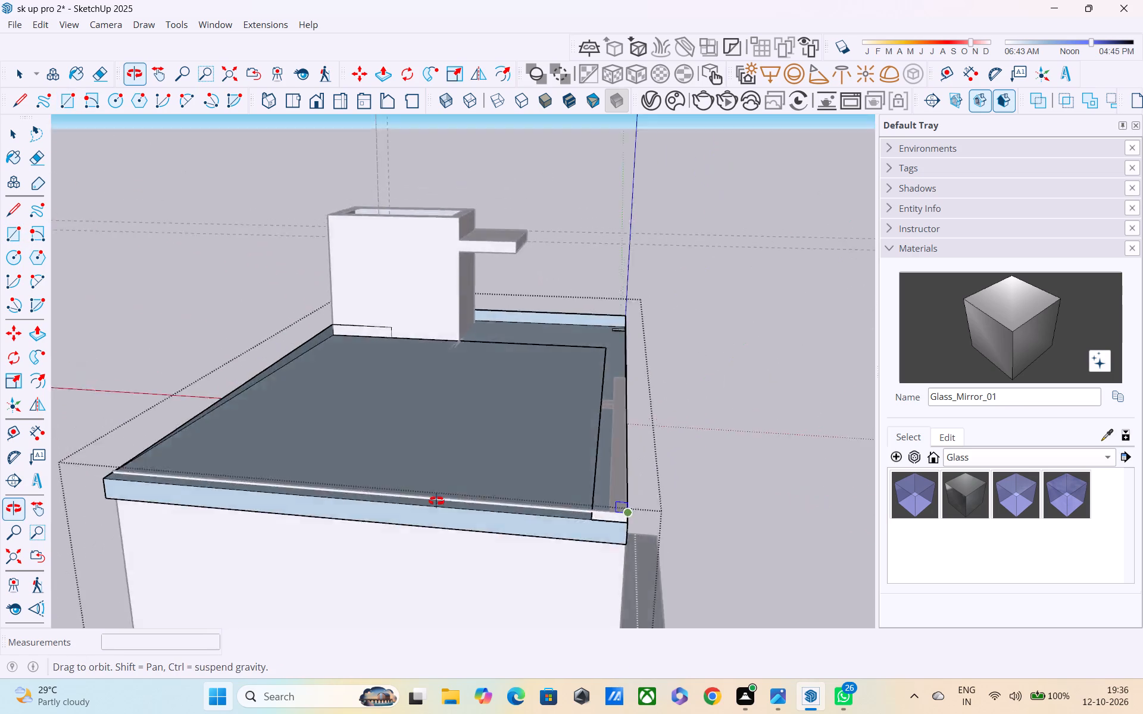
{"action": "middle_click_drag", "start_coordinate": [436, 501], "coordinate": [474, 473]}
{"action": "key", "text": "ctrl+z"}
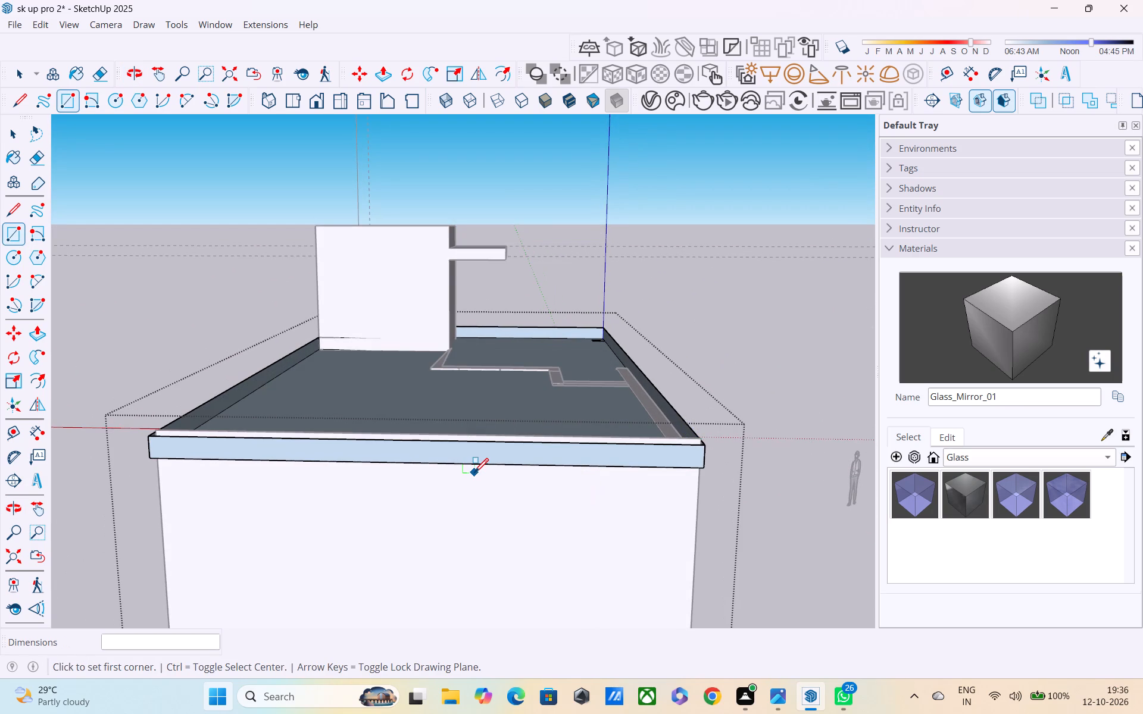
Undo the earlier edge erasures at the slab's end that removed its top face.
{"action": "key", "text": "ctrl+z"}
{"action": "key", "text": "ctrl+z"}
Close the upper slab's group, and reopen it for editing with its connected geometry selected.
{"action": "scroll", "coordinate": [459, 472], "scroll_direction": "down", "scroll_amount": 3}
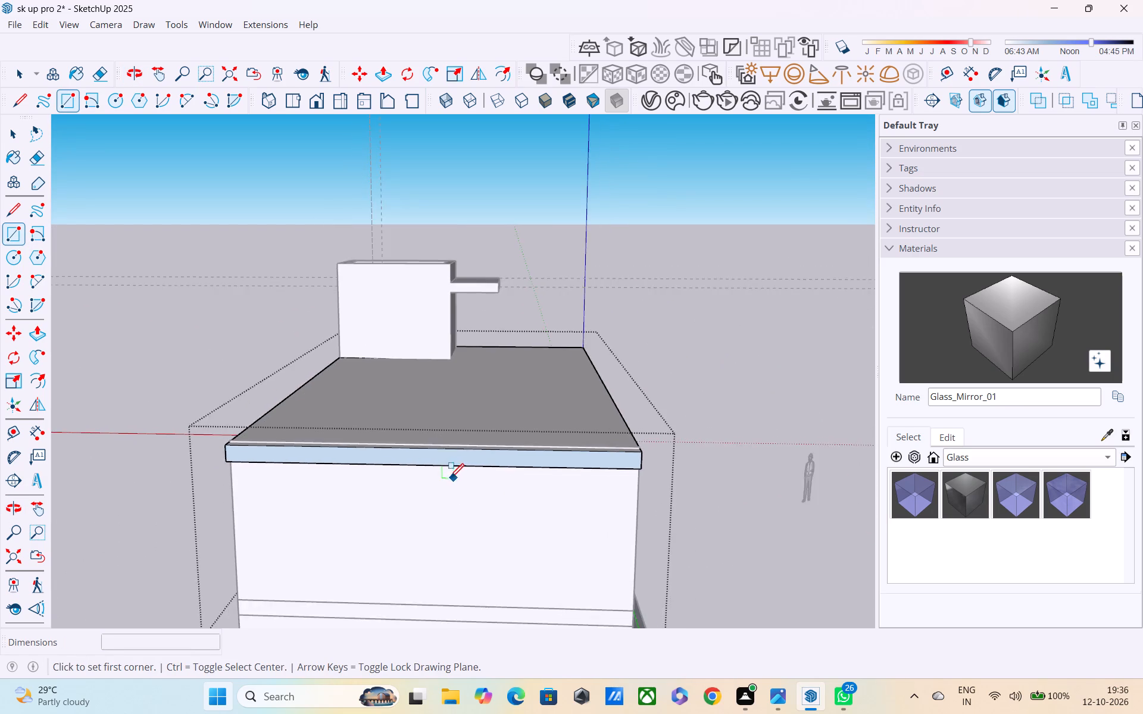
{"action": "middle_click_drag", "start_coordinate": [449, 481], "coordinate": [821, 516]}
{"action": "scroll", "coordinate": [814, 503], "scroll_direction": "up", "scroll_amount": 1}
{"action": "scroll", "coordinate": [589, 471], "scroll_direction": "down", "scroll_amount": 4}
{"action": "middle_click_drag", "start_coordinate": [169, 534], "coordinate": [760, 504]}
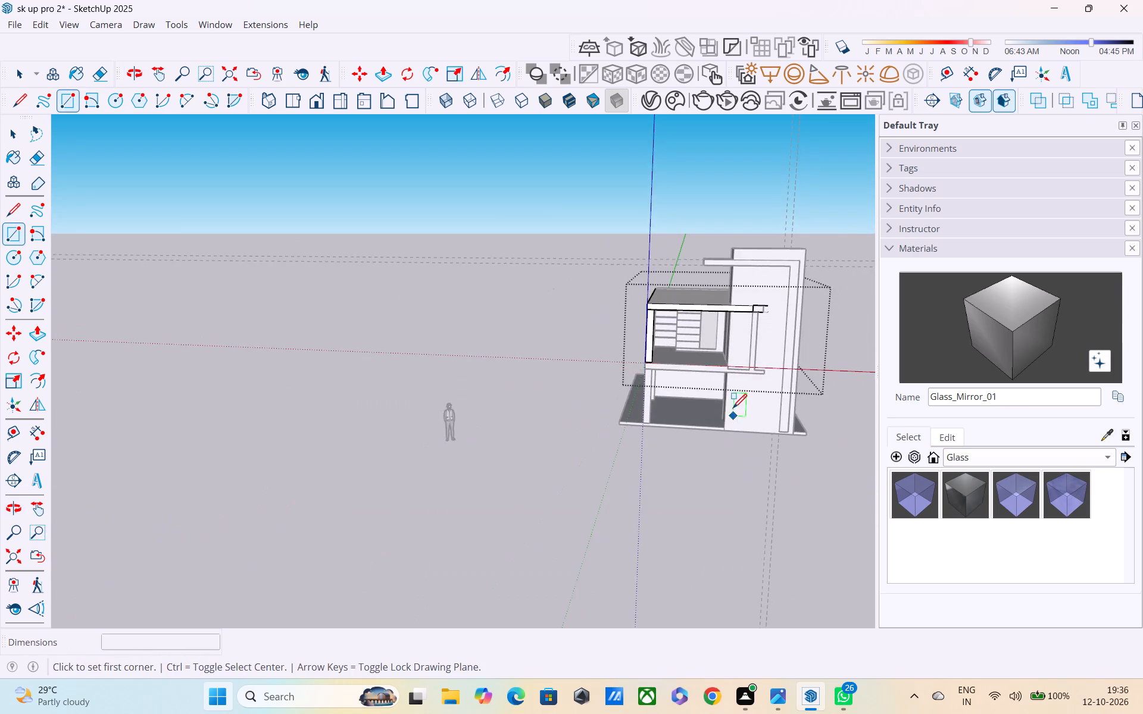
{"action": "scroll", "coordinate": [733, 406], "scroll_direction": "up", "scroll_amount": 3}
{"action": "key", "text": "space"}
{"action": "key", "text": "space"}
{"action": "scroll", "coordinate": [741, 314], "scroll_direction": "up", "scroll_amount": 4}
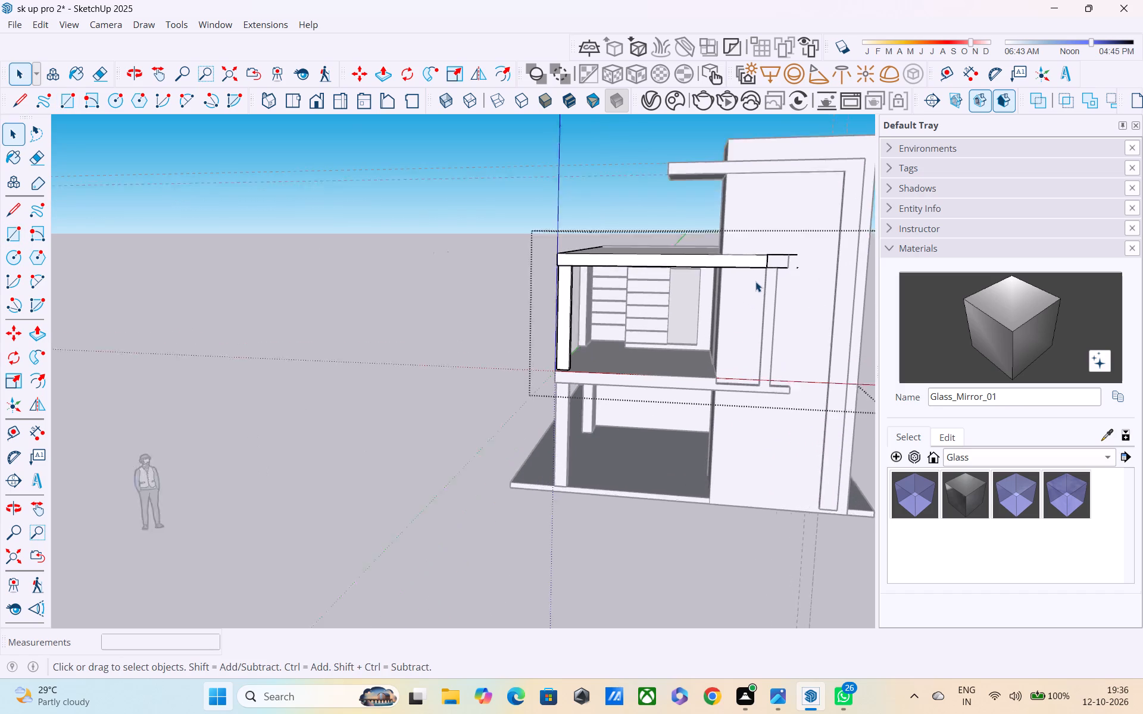
{"action": "scroll", "coordinate": [755, 281], "scroll_direction": "up", "scroll_amount": 1}
{"action": "left_click", "coordinate": [188, 323]}
{"action": "scroll", "coordinate": [744, 209], "scroll_direction": "up", "scroll_amount": 3}
{"action": "middle_click_drag", "start_coordinate": [771, 270], "coordinate": [767, 292]}
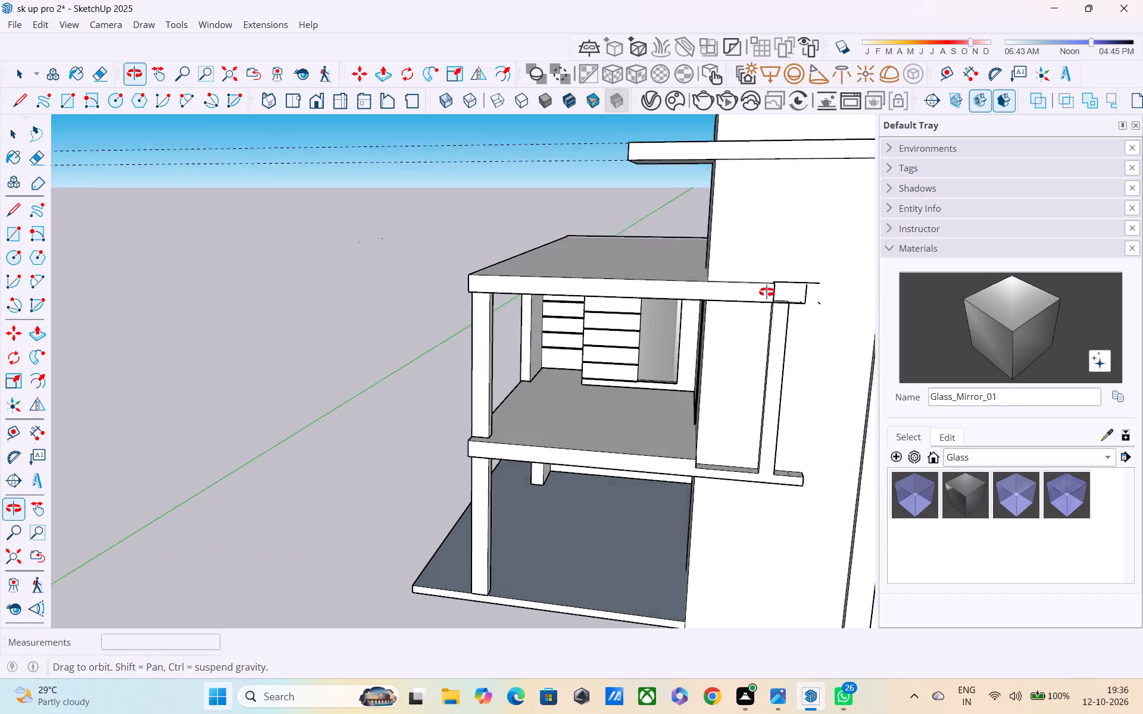
{"action": "middle_click_drag", "start_coordinate": [767, 292], "coordinate": [715, 310]}
{"action": "scroll", "coordinate": [718, 345], "scroll_direction": "up", "scroll_amount": 2}
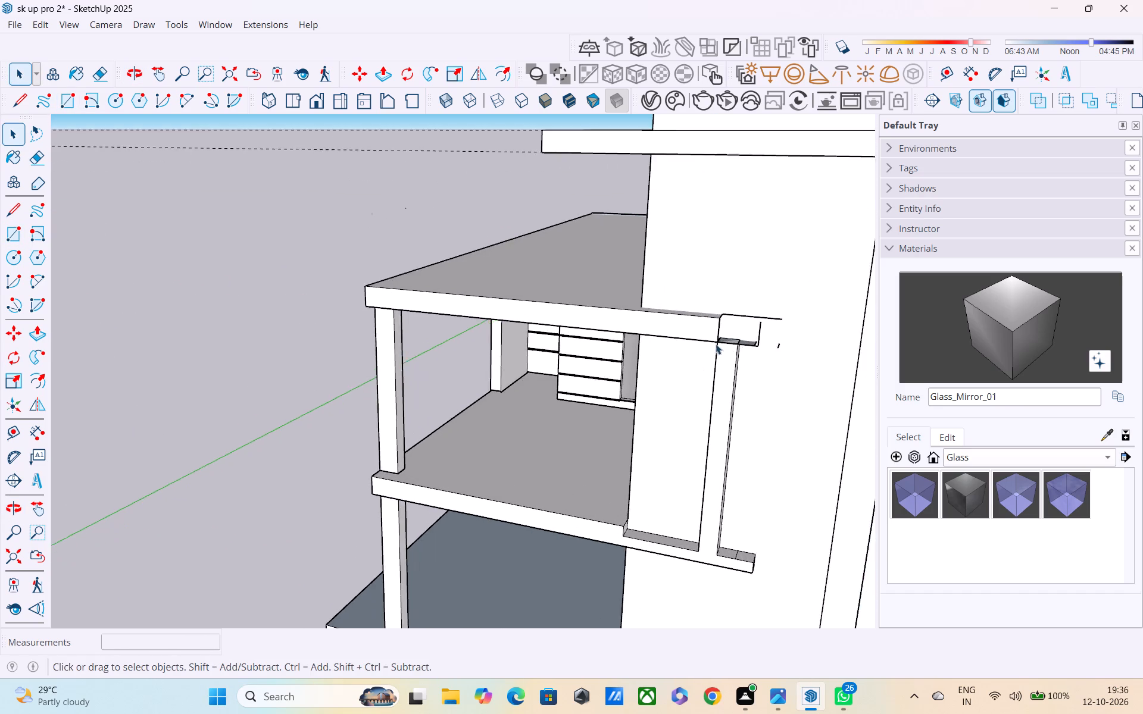
{"action": "middle_click_drag", "start_coordinate": [711, 344], "coordinate": [585, 311]}
{"action": "scroll", "coordinate": [514, 295], "scroll_direction": "up", "scroll_amount": 3}
{"action": "scroll", "coordinate": [495, 271], "scroll_direction": "down", "scroll_amount": 4}
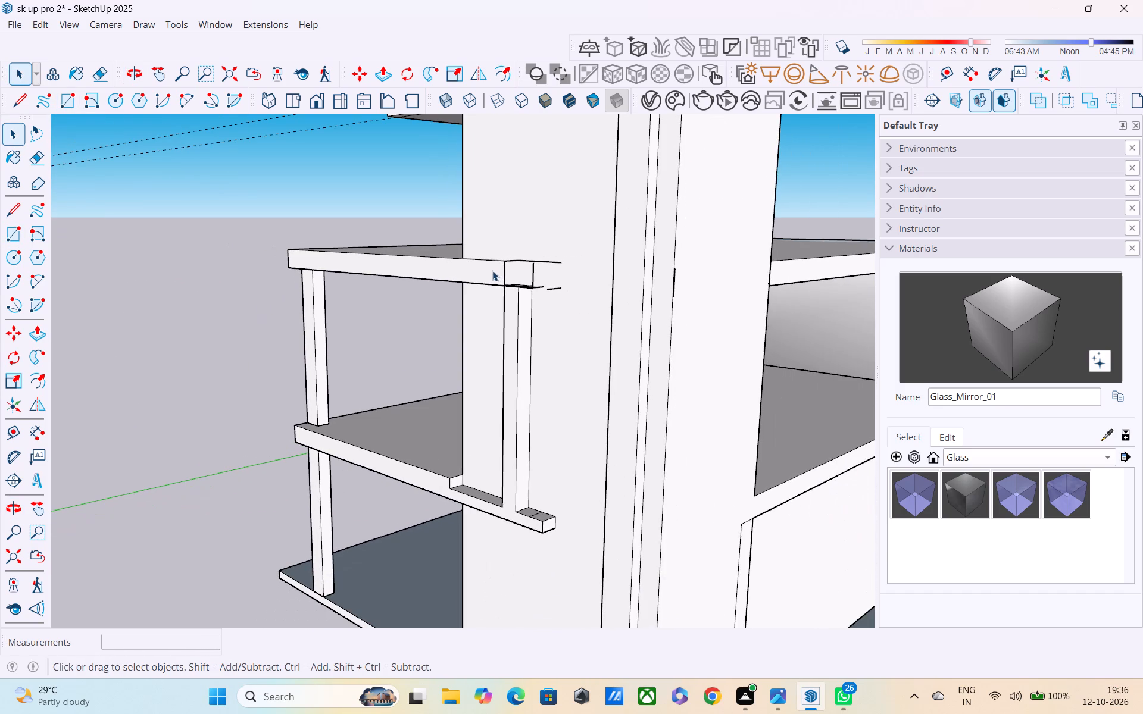
{"action": "scroll", "coordinate": [494, 291], "scroll_direction": "up", "scroll_amount": 3}
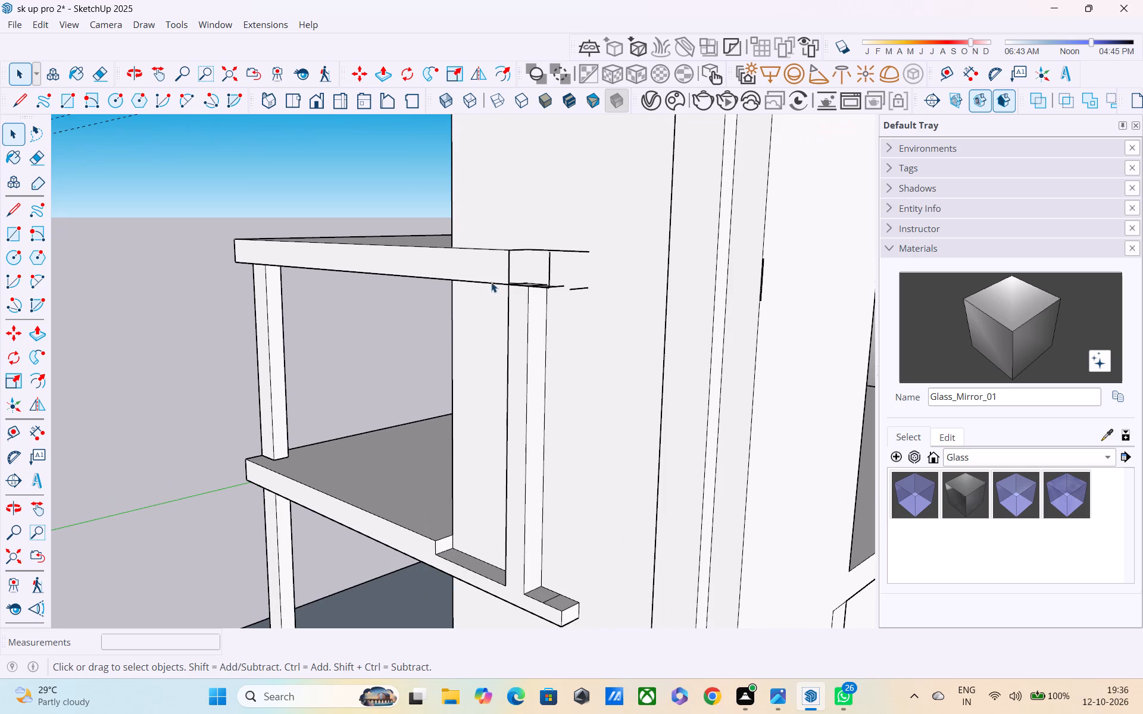
{"action": "triple_click", "coordinate": [476, 259]}
{"action": "scroll", "coordinate": [490, 258], "scroll_direction": "up", "scroll_amount": 2}
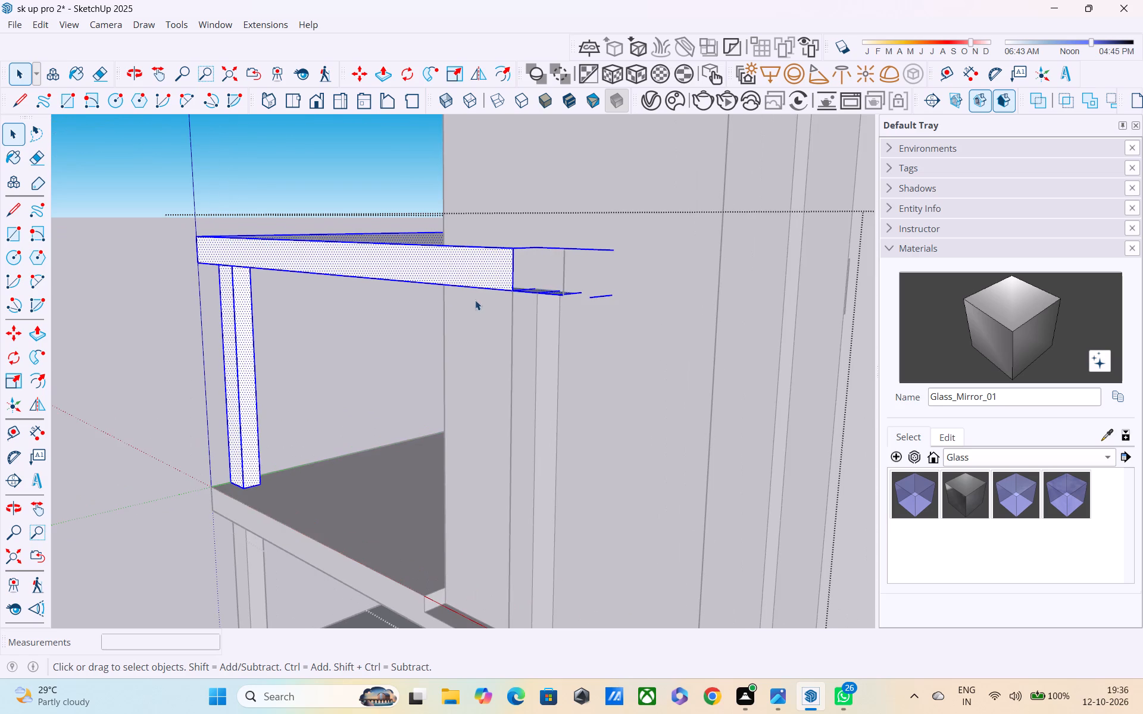
Close the slab's open cut end above the post with a vertical rectangle 1' by about 9 11/16", and clear the selection.
{"action": "middle_click_drag", "start_coordinate": [456, 302], "coordinate": [313, 378]}
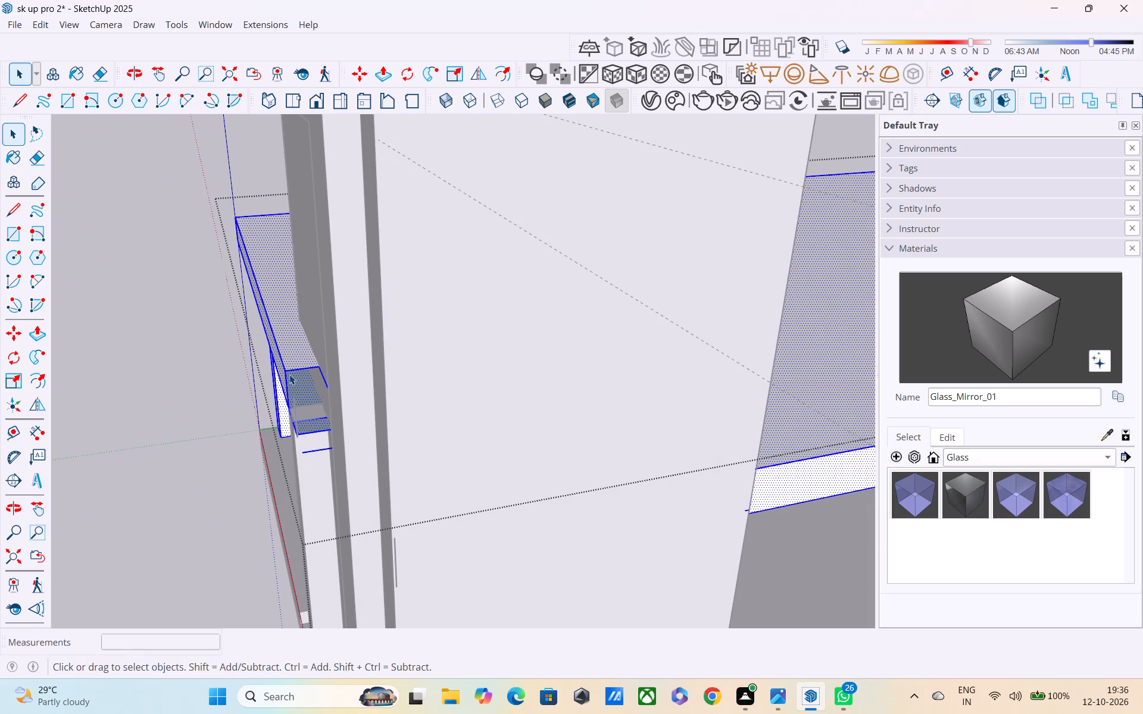
{"action": "key", "text": "r"}
{"action": "left_click", "coordinate": [285, 374]}
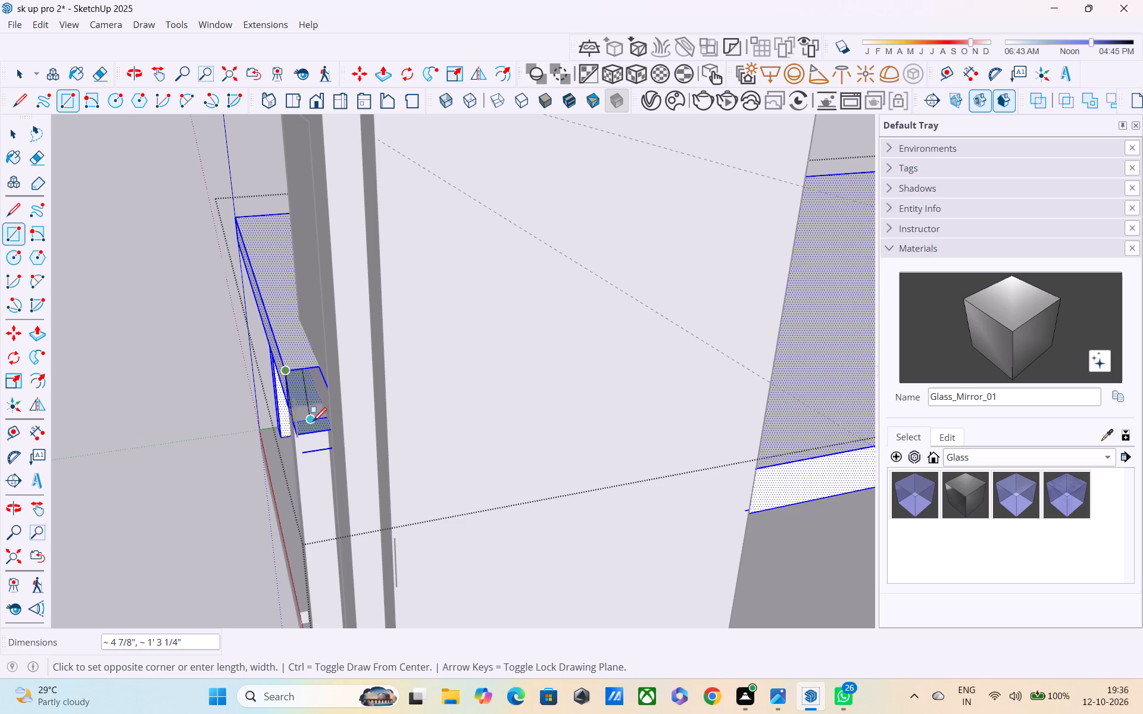
{"action": "middle_click_drag", "start_coordinate": [324, 418], "coordinate": [353, 320]}
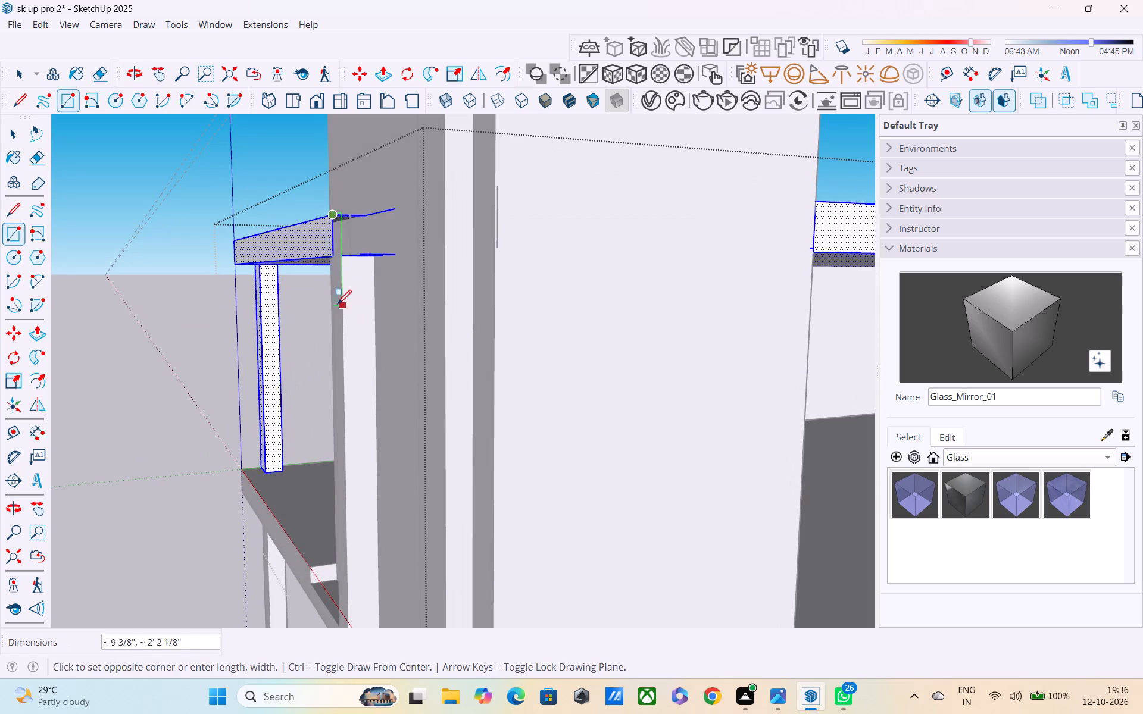
{"action": "middle_click_drag", "start_coordinate": [338, 251], "coordinate": [335, 297]}
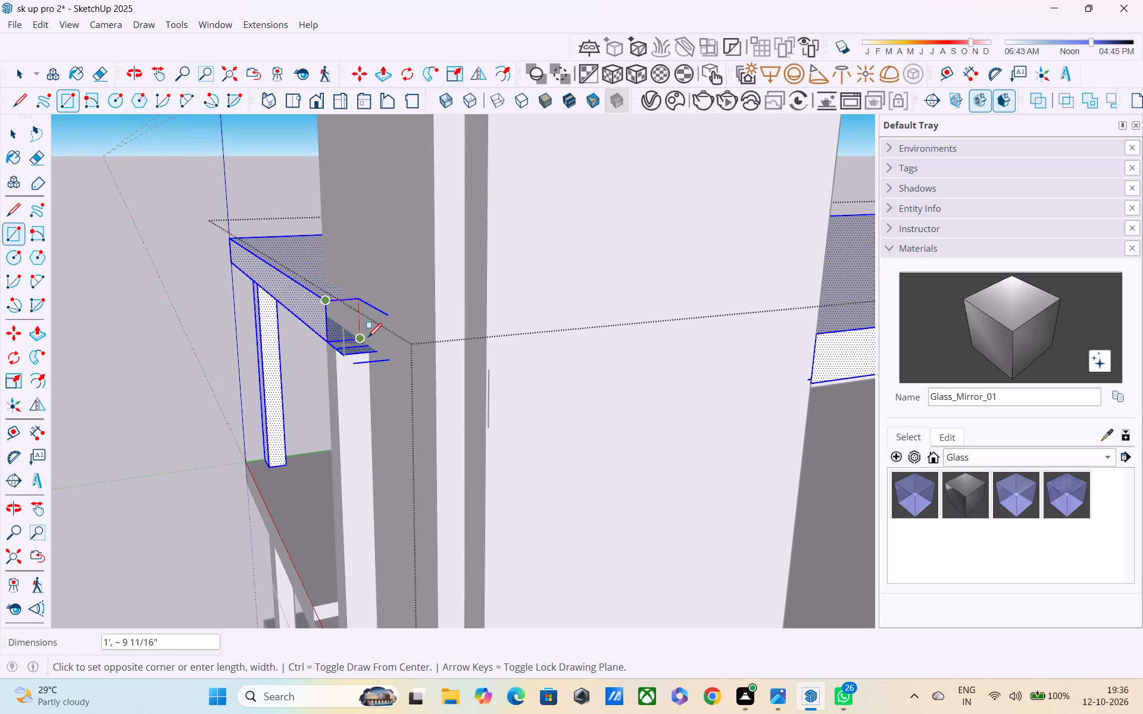
{"action": "left_click", "coordinate": [368, 339]}
{"action": "middle_click_drag", "start_coordinate": [367, 345], "coordinate": [394, 290]}
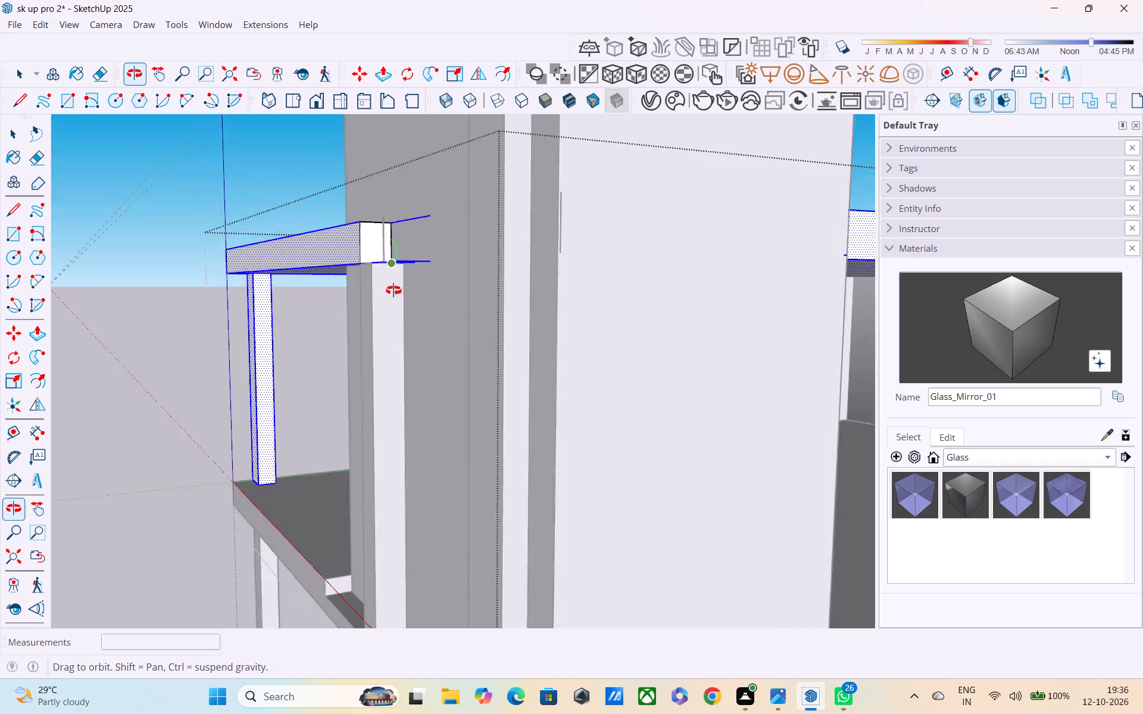
{"action": "middle_click_drag", "start_coordinate": [394, 290], "coordinate": [449, 361]}
{"action": "key", "text": "space"}
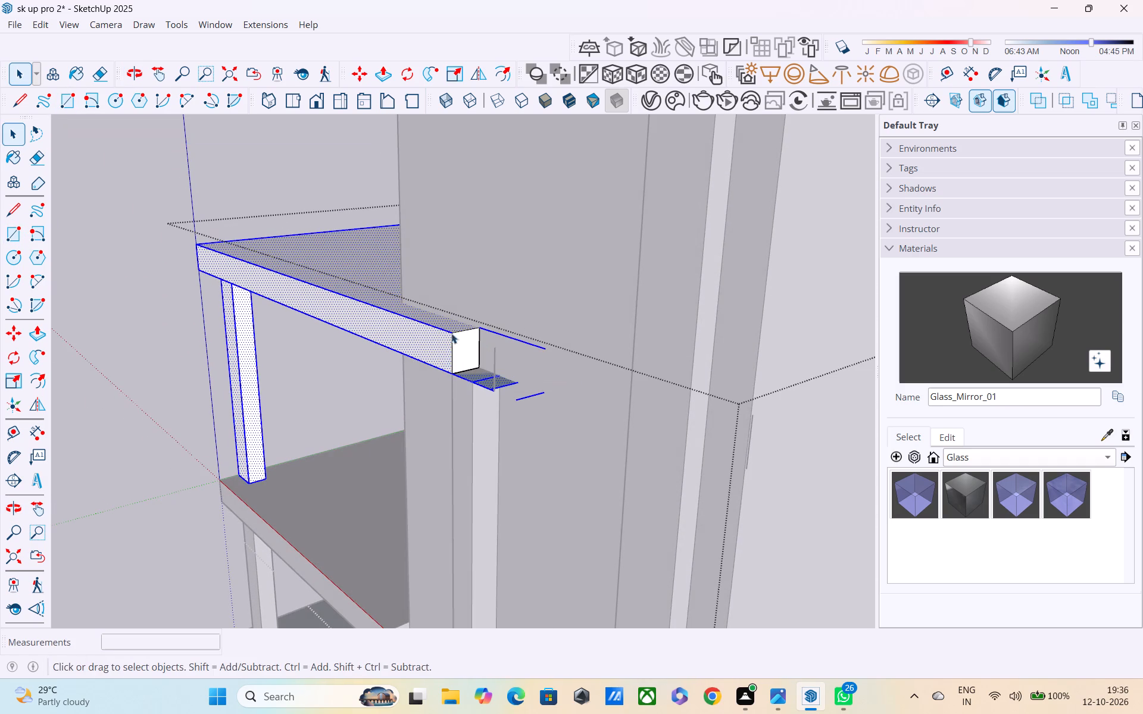
{"action": "left_click", "coordinate": [322, 365]}
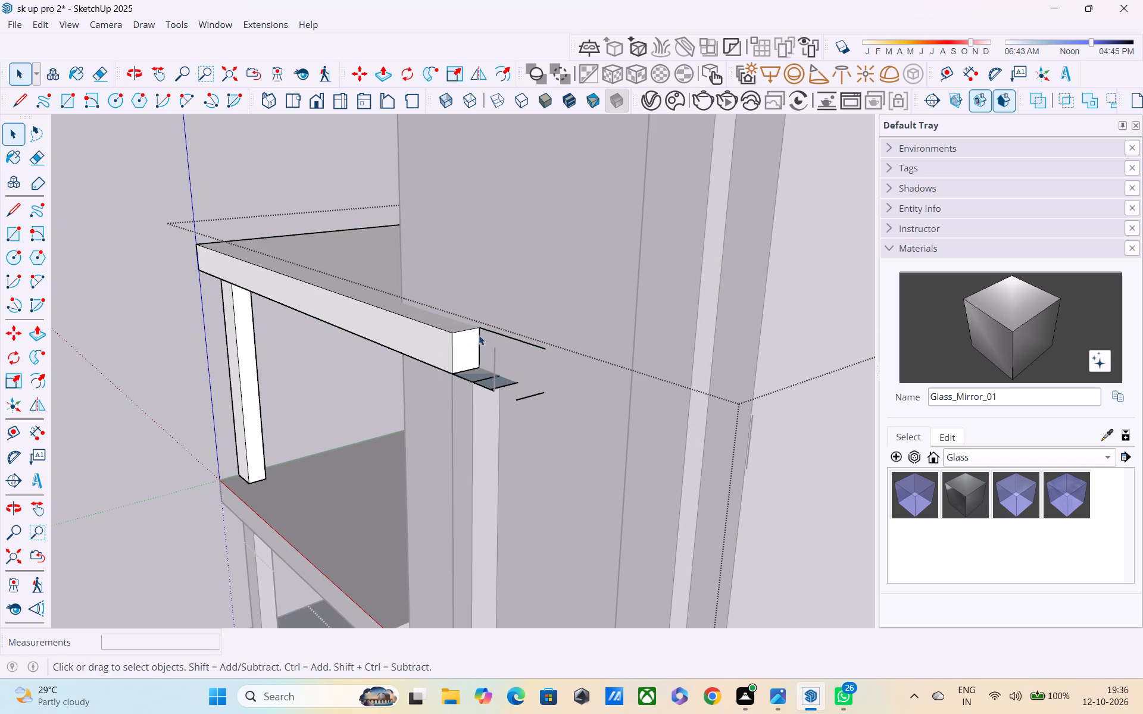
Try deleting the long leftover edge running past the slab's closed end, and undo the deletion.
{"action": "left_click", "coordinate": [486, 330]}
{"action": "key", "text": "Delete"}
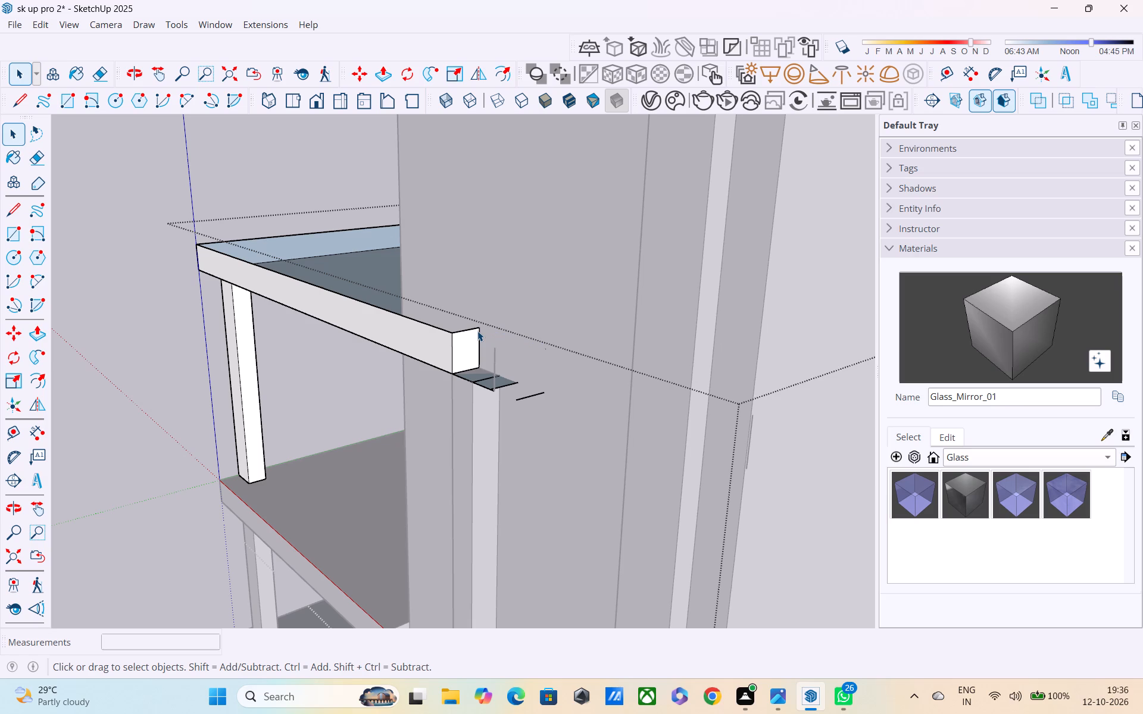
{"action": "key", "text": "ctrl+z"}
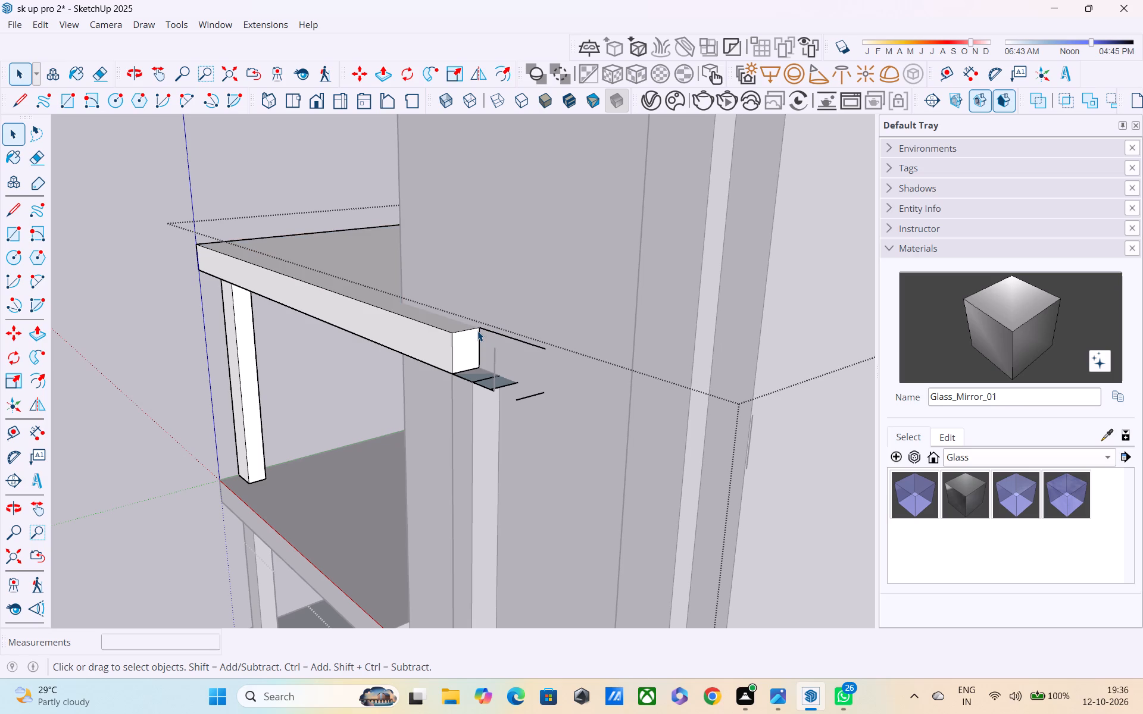
Draw a line about 9 11/16" long across the slab's closed end, between the front and back corners of its top face.
{"action": "middle_click_drag", "start_coordinate": [530, 356], "coordinate": [684, 559]}
{"action": "key", "text": "l"}
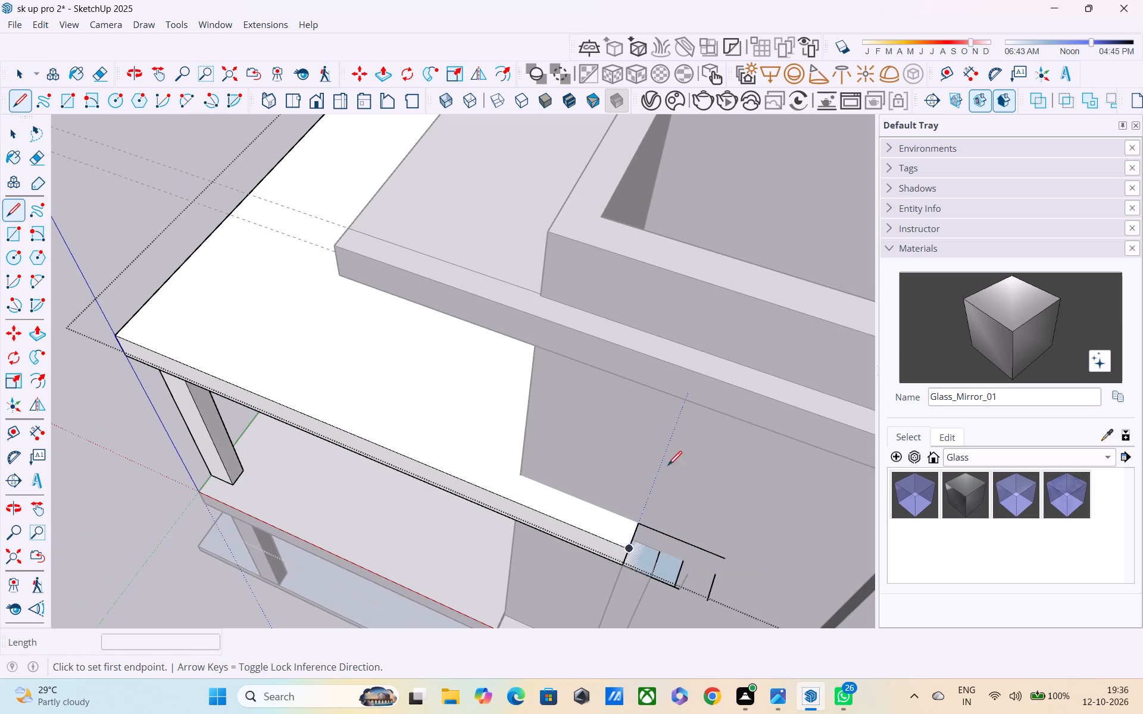
{"action": "left_click", "coordinate": [630, 549]}
{"action": "left_click", "coordinate": [637, 522]}
{"action": "key", "text": "space"}
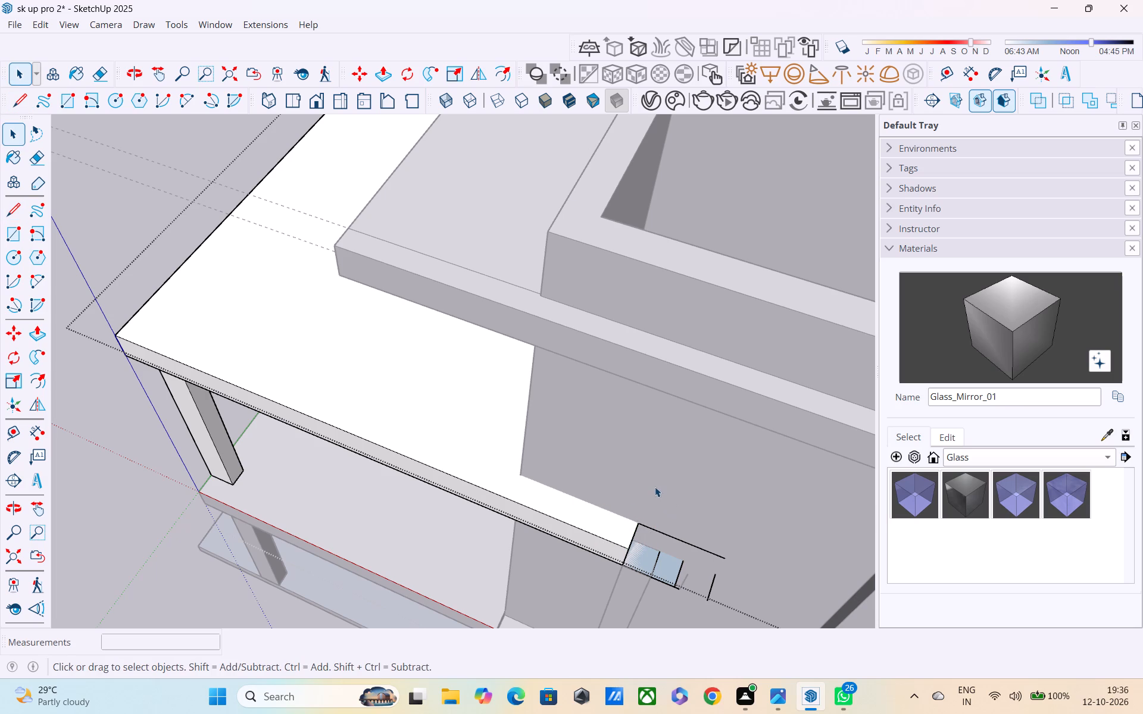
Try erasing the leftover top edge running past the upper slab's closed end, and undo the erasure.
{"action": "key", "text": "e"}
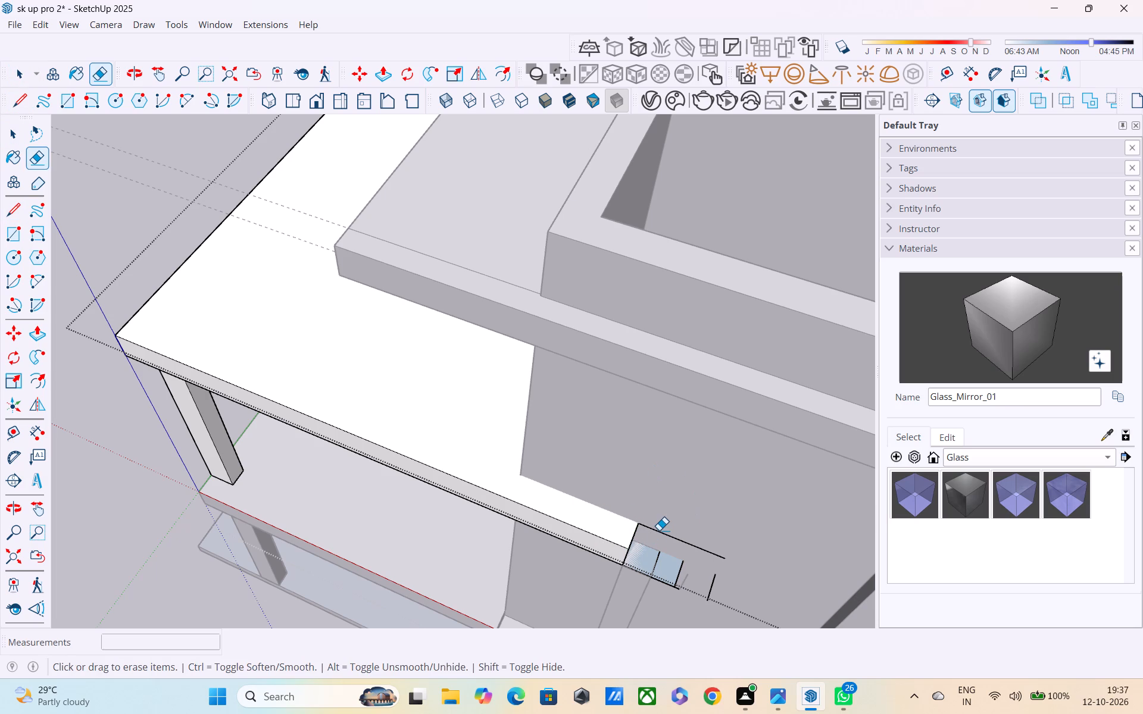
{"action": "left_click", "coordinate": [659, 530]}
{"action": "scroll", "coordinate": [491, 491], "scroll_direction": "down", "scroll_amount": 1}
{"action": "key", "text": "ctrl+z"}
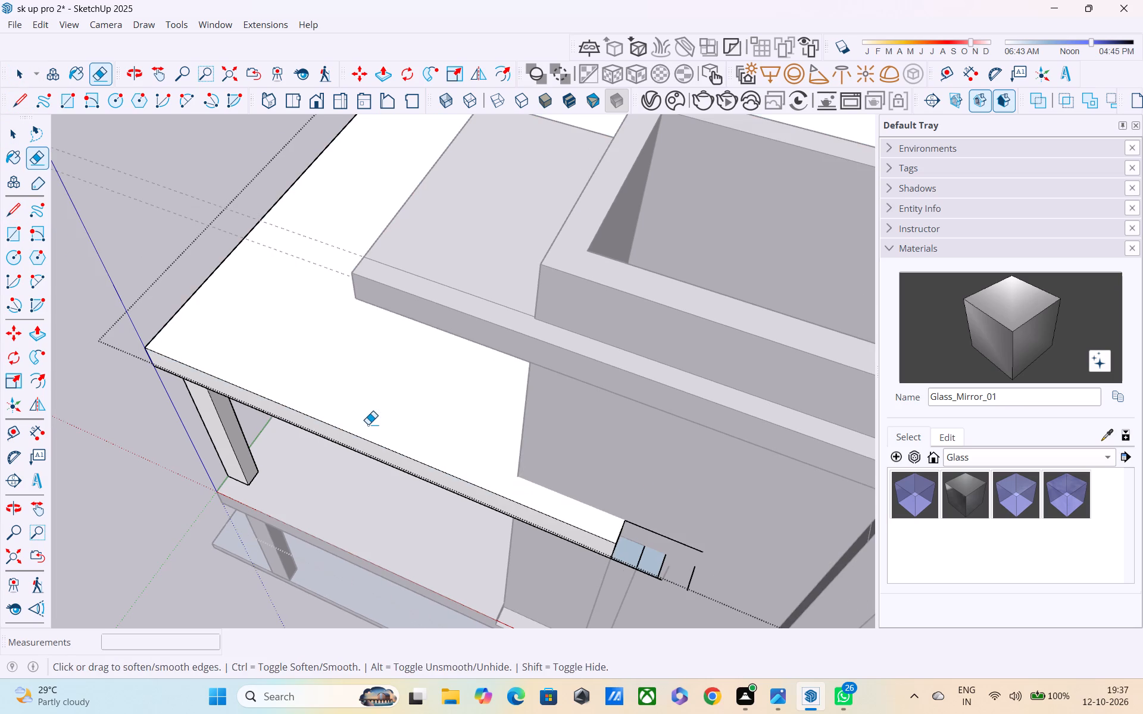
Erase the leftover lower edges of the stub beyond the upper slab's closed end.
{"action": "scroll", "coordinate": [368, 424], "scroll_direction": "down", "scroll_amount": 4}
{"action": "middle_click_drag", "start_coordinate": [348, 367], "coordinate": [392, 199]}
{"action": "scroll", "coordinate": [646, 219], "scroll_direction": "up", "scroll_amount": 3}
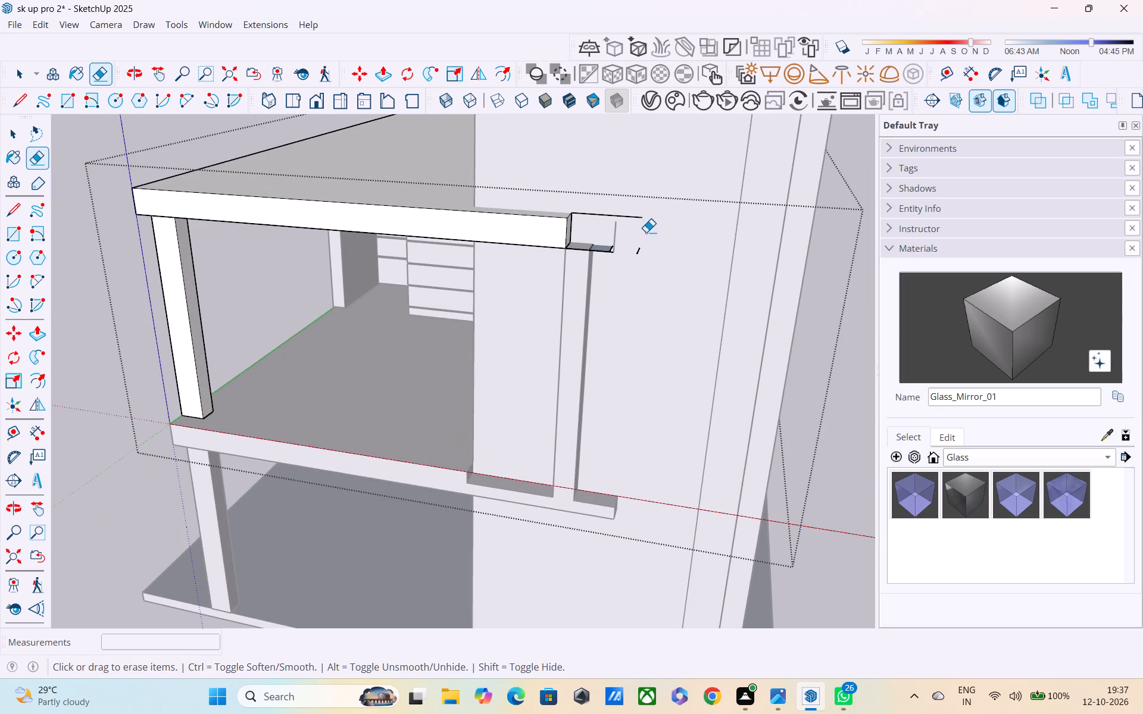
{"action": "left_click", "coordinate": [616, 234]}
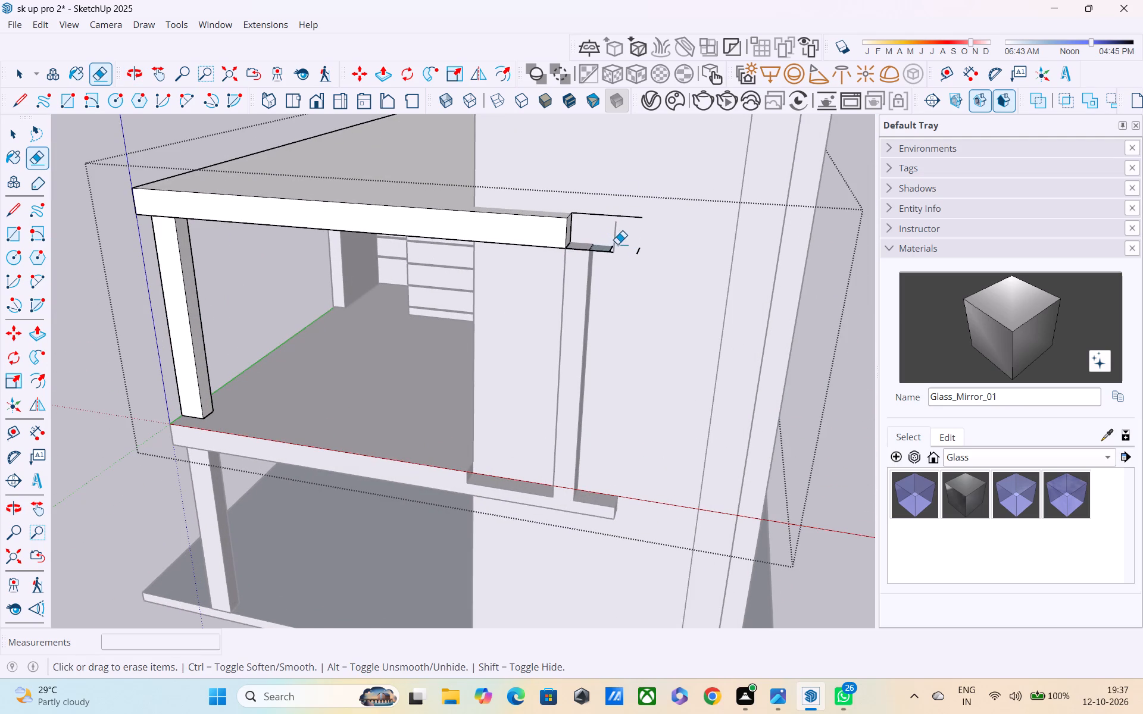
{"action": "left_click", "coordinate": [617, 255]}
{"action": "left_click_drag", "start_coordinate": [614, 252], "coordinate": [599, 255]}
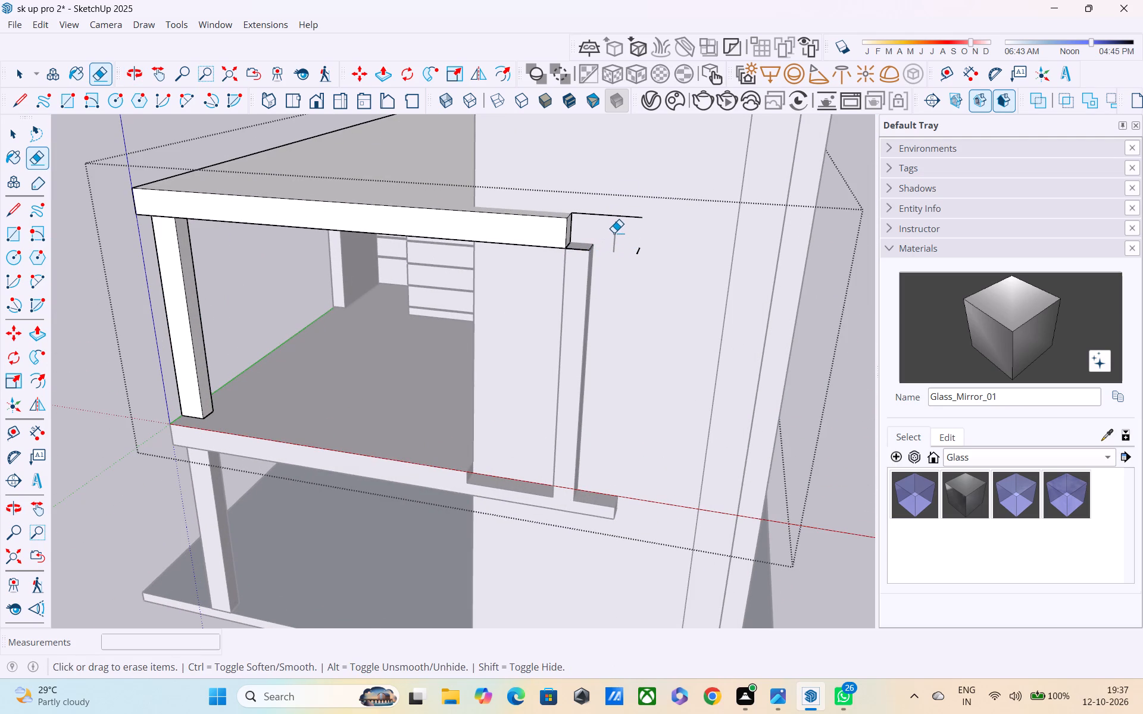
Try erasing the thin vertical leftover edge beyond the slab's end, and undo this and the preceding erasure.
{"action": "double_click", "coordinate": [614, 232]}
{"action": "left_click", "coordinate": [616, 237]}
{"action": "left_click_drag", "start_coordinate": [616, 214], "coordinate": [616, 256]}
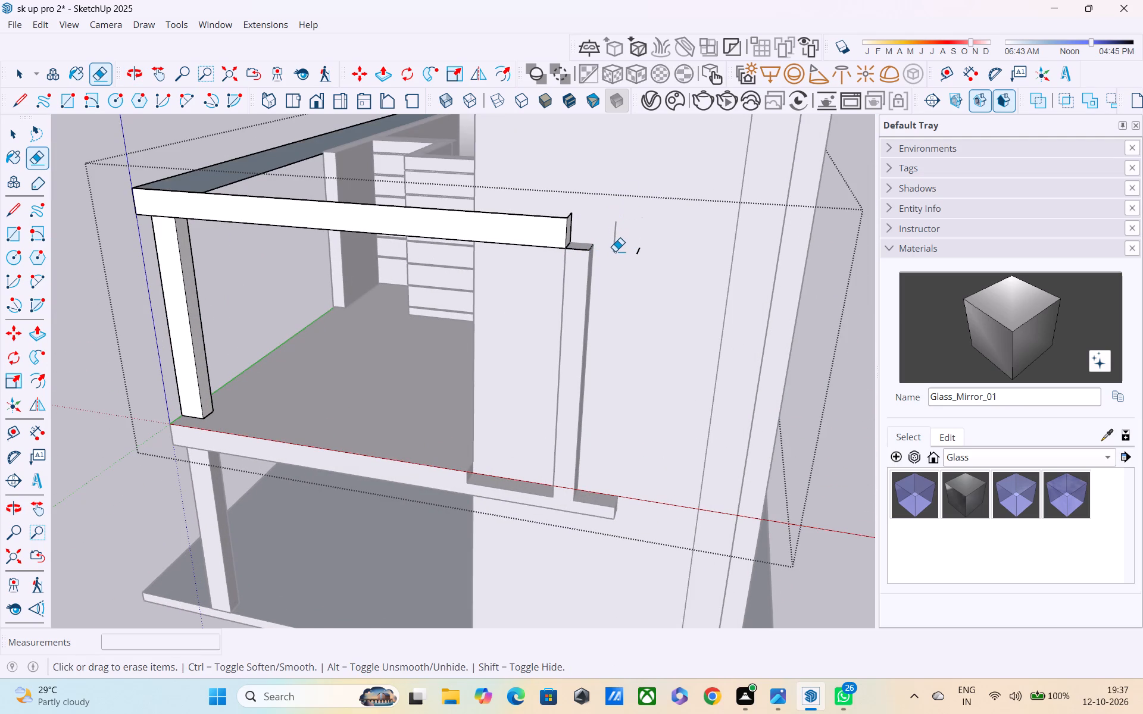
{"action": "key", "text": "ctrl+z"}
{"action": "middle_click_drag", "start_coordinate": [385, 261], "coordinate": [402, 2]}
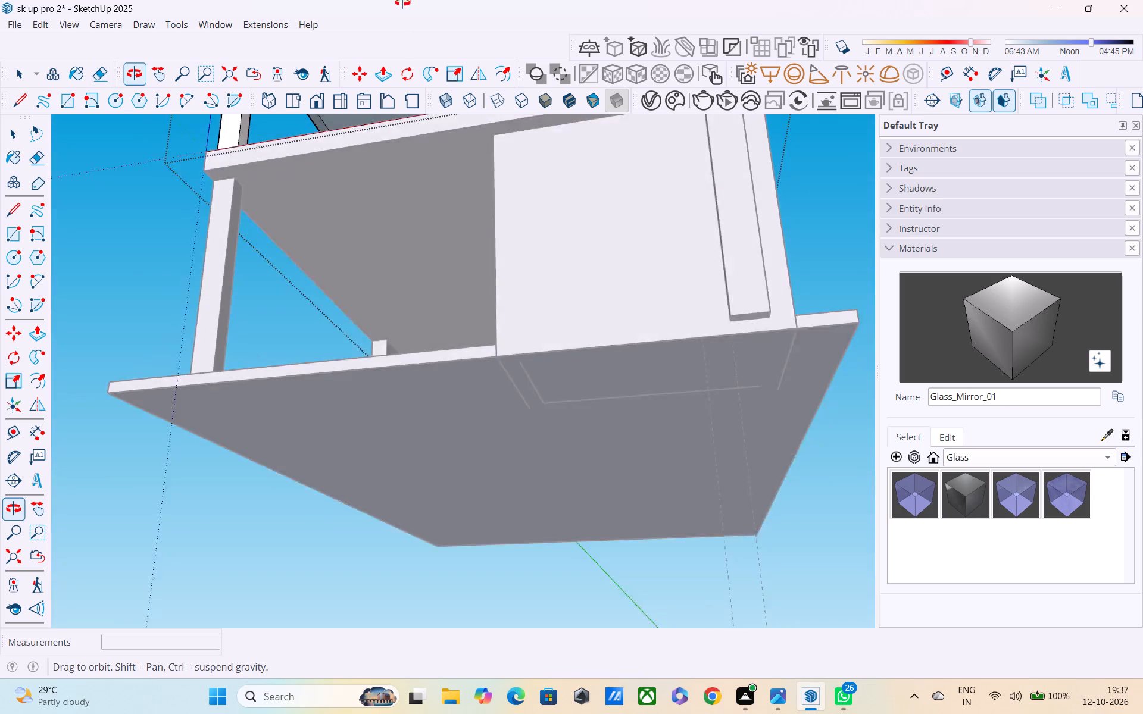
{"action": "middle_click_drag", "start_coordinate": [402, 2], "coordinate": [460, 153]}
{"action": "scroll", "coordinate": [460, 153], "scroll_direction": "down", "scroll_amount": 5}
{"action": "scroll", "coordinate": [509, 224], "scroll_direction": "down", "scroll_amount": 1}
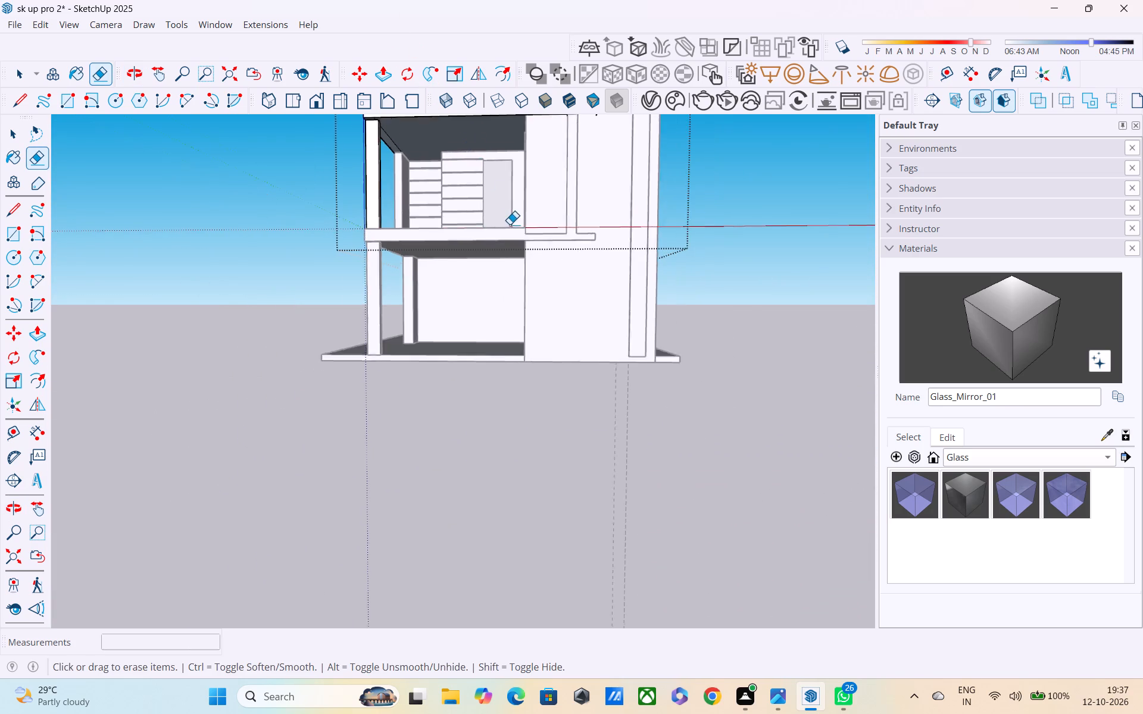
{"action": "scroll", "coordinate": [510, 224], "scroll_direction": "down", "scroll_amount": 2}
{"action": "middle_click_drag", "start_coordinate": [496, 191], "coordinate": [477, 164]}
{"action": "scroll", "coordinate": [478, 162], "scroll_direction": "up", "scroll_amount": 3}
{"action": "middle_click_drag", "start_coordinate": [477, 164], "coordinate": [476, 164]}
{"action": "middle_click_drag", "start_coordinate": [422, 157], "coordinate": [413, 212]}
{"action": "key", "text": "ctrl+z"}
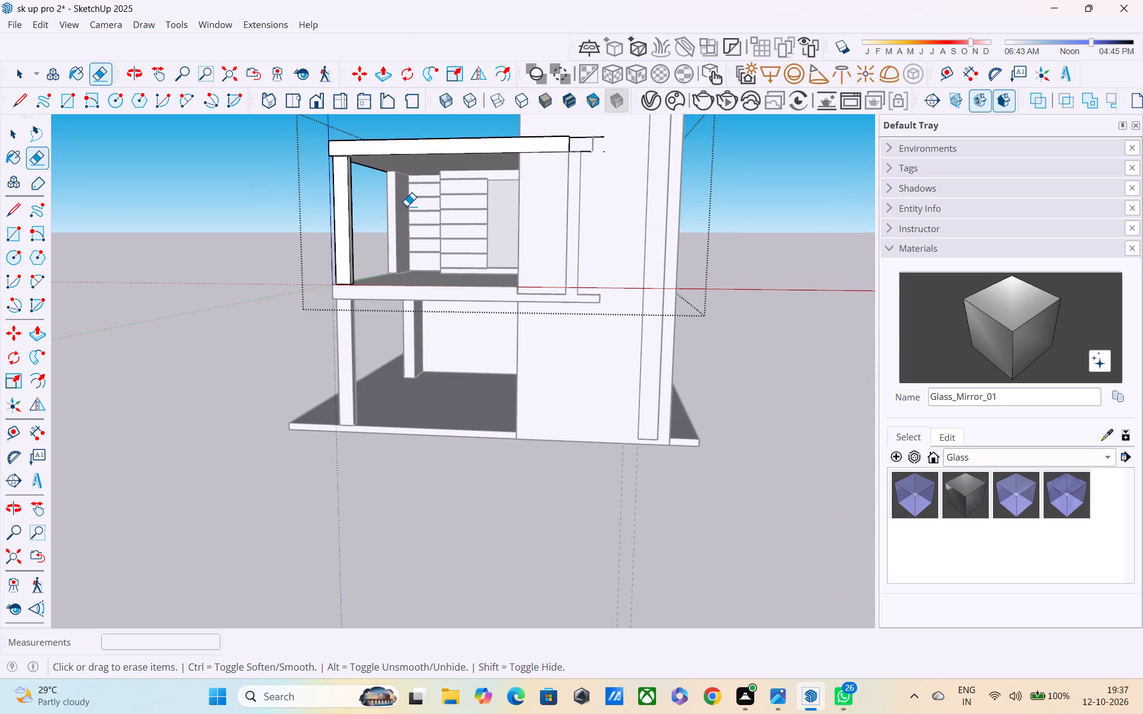
Close the upper slab's group to return to the whole model.
{"action": "scroll", "coordinate": [394, 193], "scroll_direction": "down", "scroll_amount": 5}
{"action": "scroll", "coordinate": [498, 182], "scroll_direction": "up", "scroll_amount": 3}
{"action": "middle_click_drag", "start_coordinate": [504, 171], "coordinate": [505, 179]}
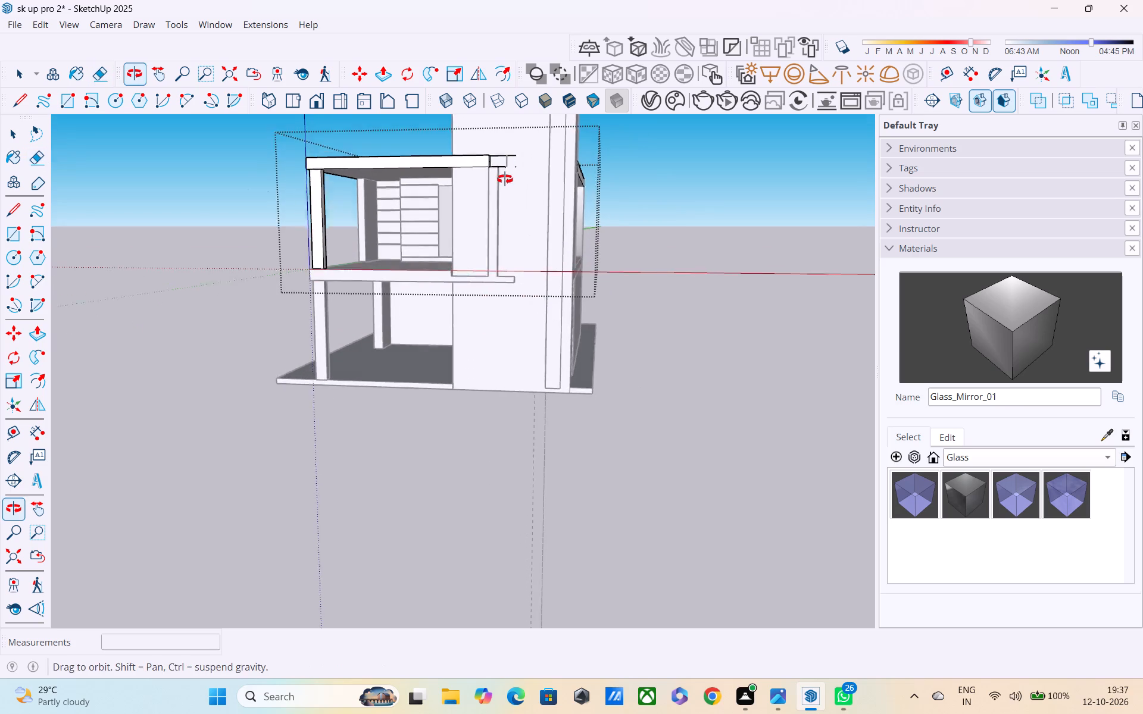
{"action": "middle_click_drag", "start_coordinate": [505, 179], "coordinate": [511, 234]}
{"action": "scroll", "coordinate": [511, 234], "scroll_direction": "up", "scroll_amount": 7}
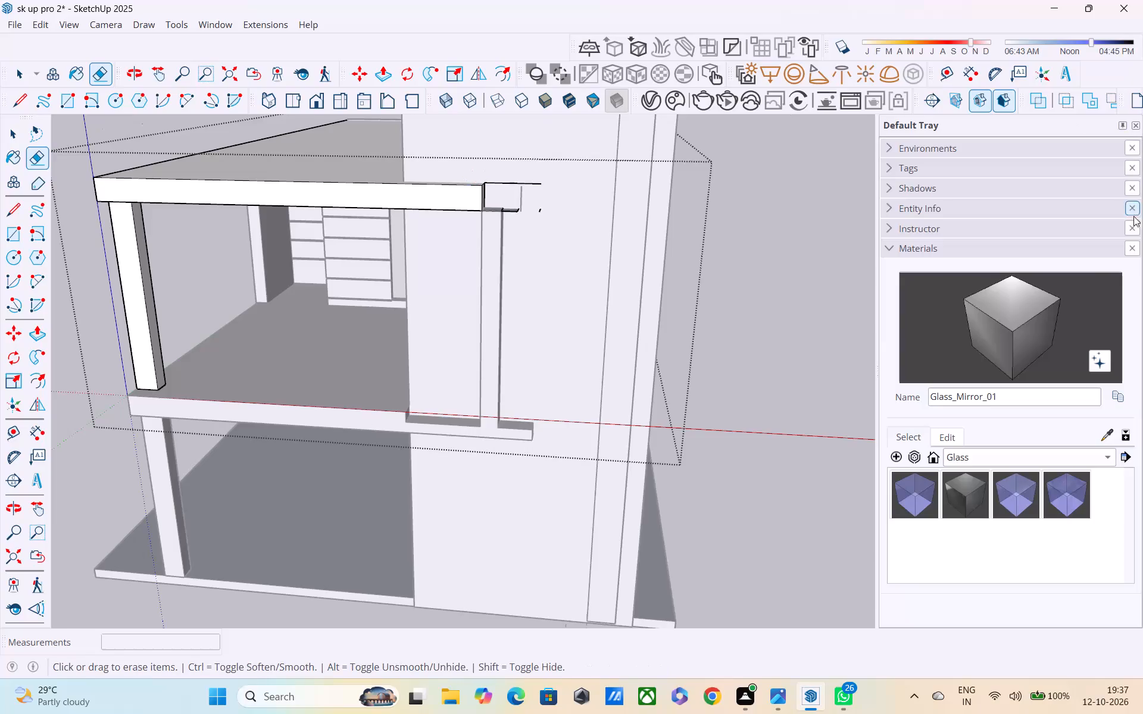
{"action": "key", "text": "space"}
{"action": "double_click", "coordinate": [751, 227]}
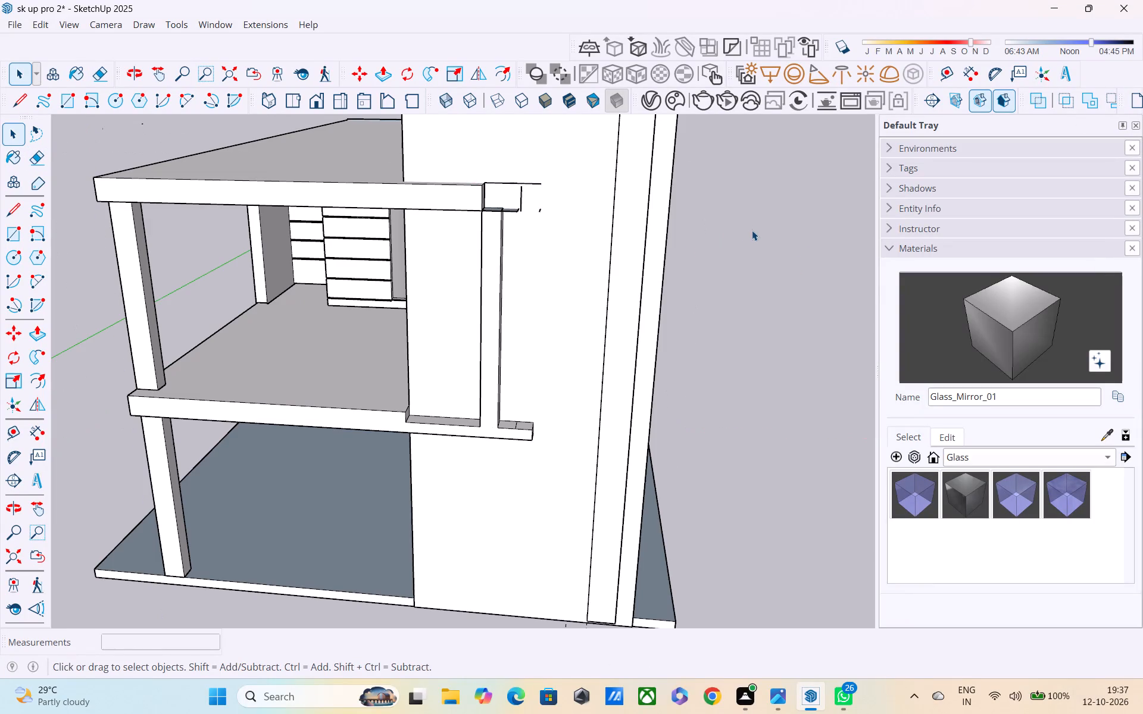
Move the upper slab group with its post, gripped at the post's base, far away from the building, and clear the selection.
{"action": "left_click", "coordinate": [307, 199]}
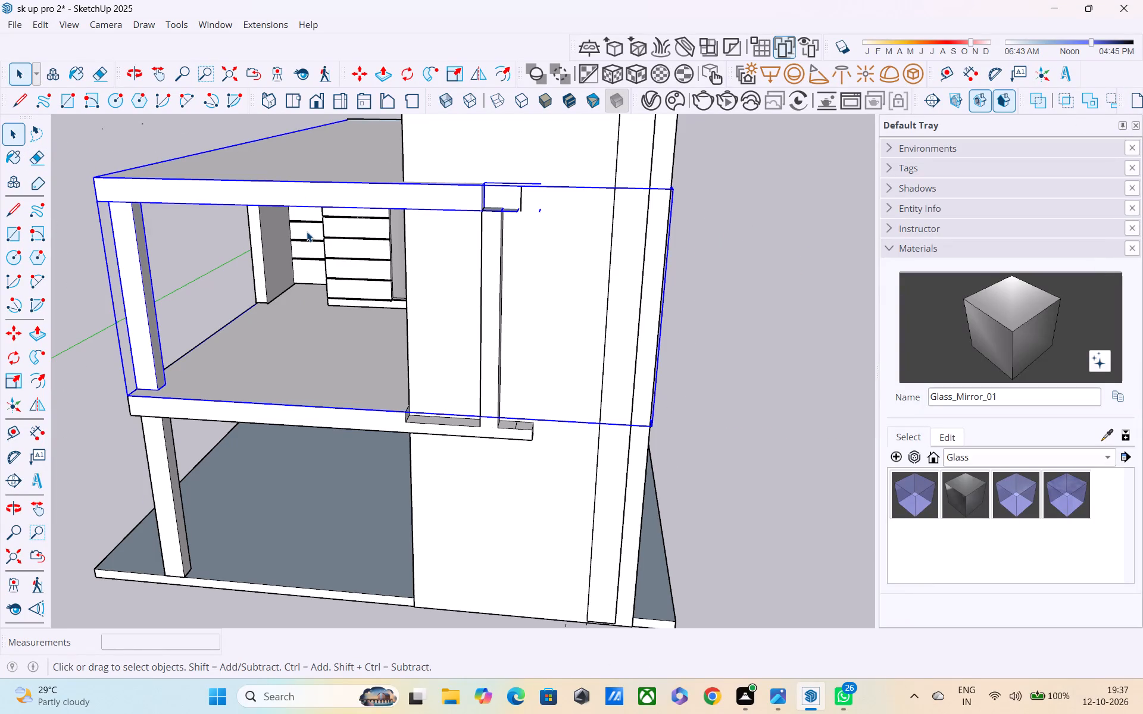
{"action": "key", "text": "m"}
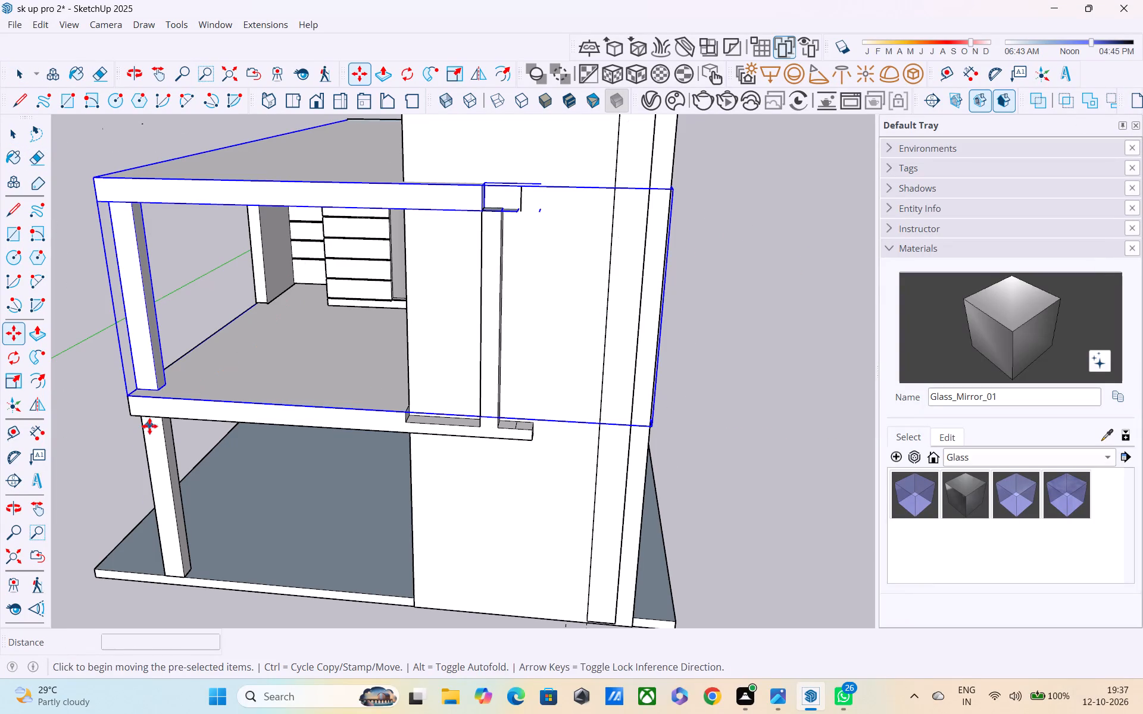
{"action": "left_click", "coordinate": [146, 393]}
{"action": "scroll", "coordinate": [65, 297], "scroll_direction": "down", "scroll_amount": 3}
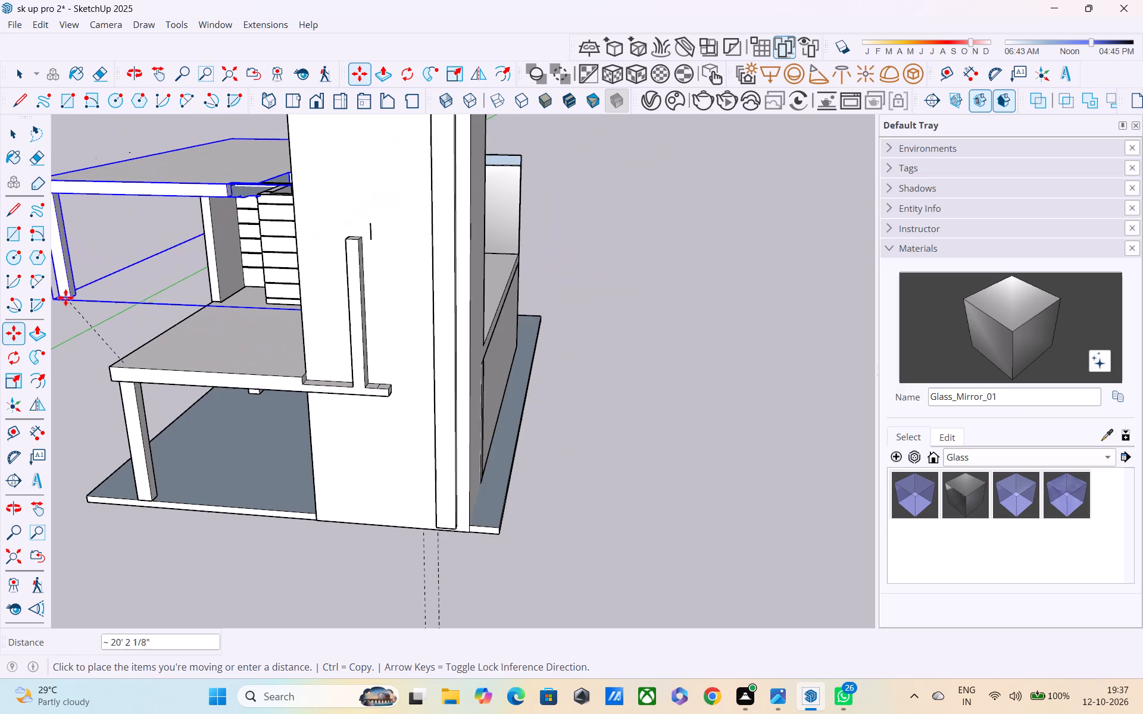
{"action": "middle_click_drag", "start_coordinate": [69, 296], "coordinate": [473, 296]}
{"action": "scroll", "coordinate": [186, 364], "scroll_direction": "down", "scroll_amount": 3}
{"action": "scroll", "coordinate": [142, 399], "scroll_direction": "down", "scroll_amount": 2}
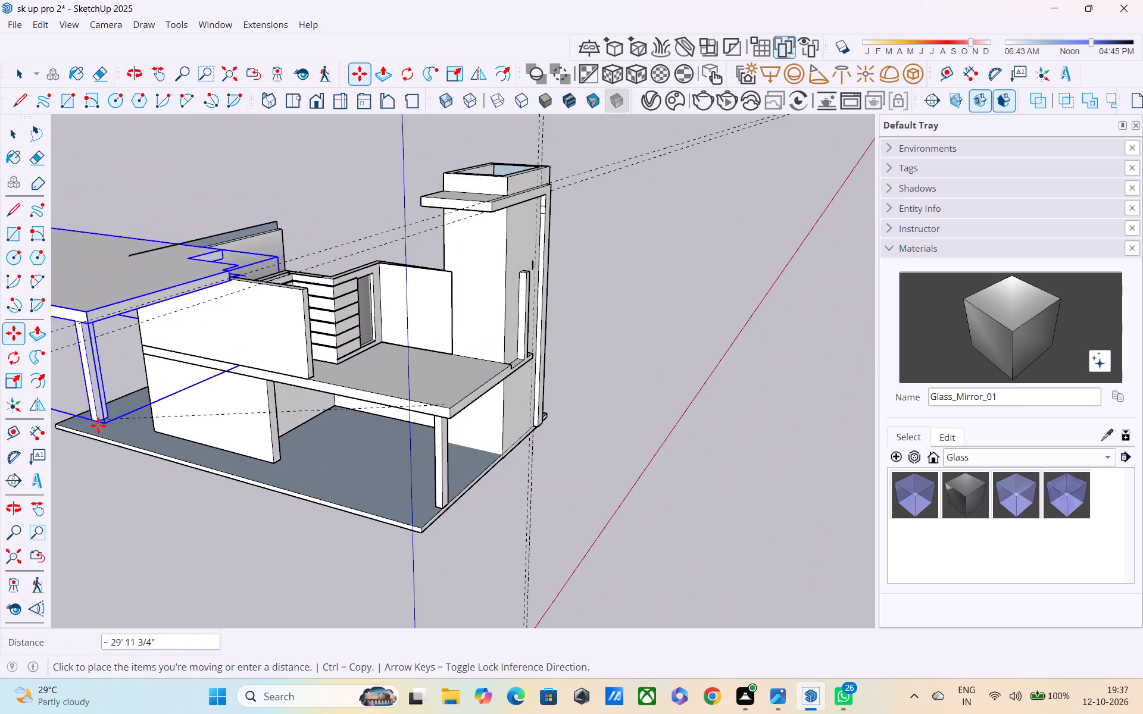
{"action": "scroll", "coordinate": [74, 436], "scroll_direction": "down", "scroll_amount": 2}
{"action": "scroll", "coordinate": [60, 367], "scroll_direction": "down", "scroll_amount": 3}
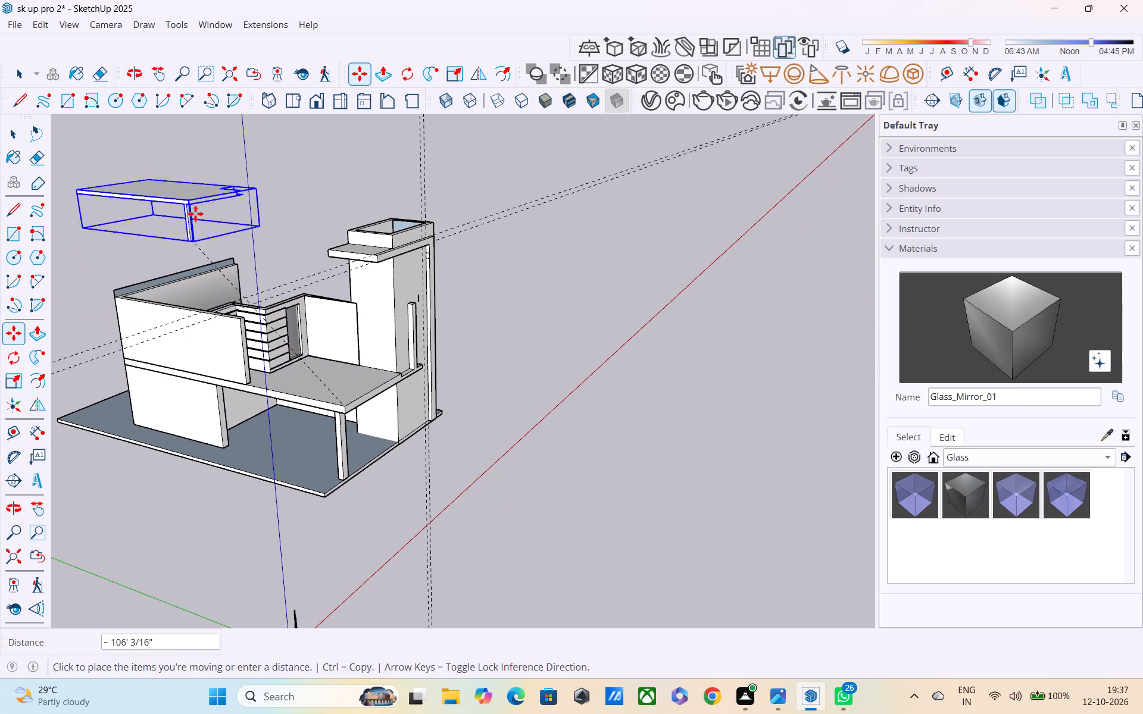
{"action": "left_click", "coordinate": [171, 186]}
{"action": "key", "text": "space"}
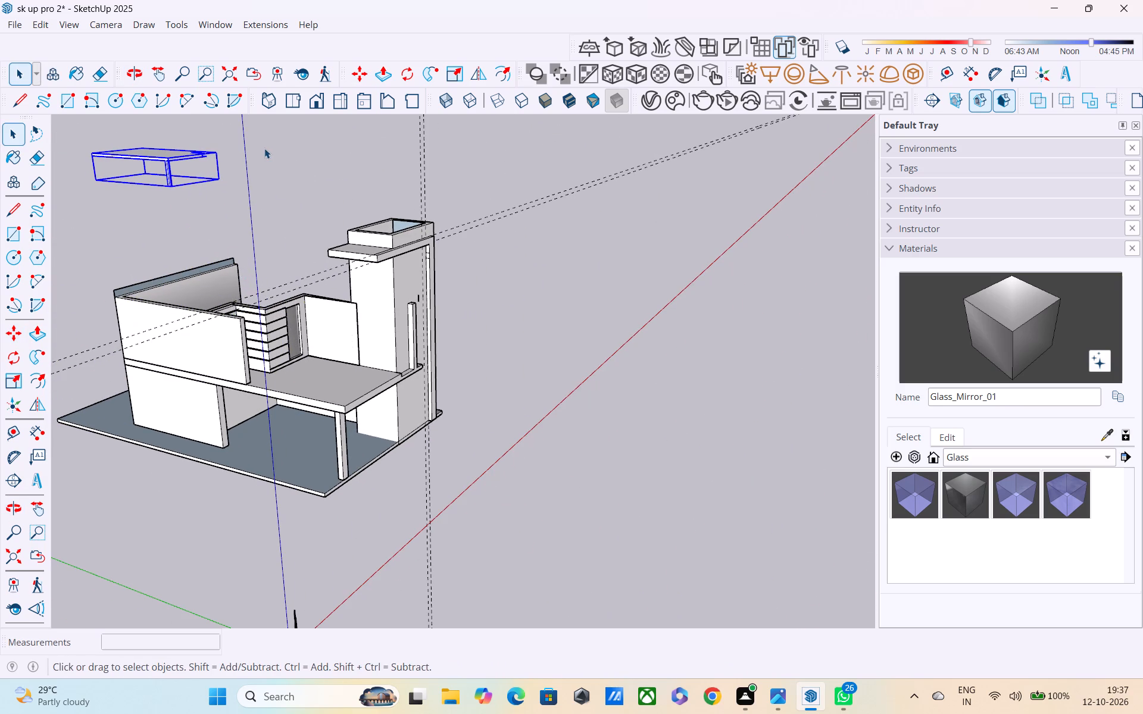
{"action": "scroll", "coordinate": [264, 148], "scroll_direction": "up", "scroll_amount": 3}
{"action": "left_click", "coordinate": [262, 158]}
Examine the detached slab group from several angles, focusing on its broken cut end and remaining loose edges.
{"action": "middle_click_drag", "start_coordinate": [191, 183], "coordinate": [196, 355]}
{"action": "scroll", "coordinate": [196, 355], "scroll_direction": "up", "scroll_amount": 1}
{"action": "scroll", "coordinate": [183, 285], "scroll_direction": "down", "scroll_amount": 2}
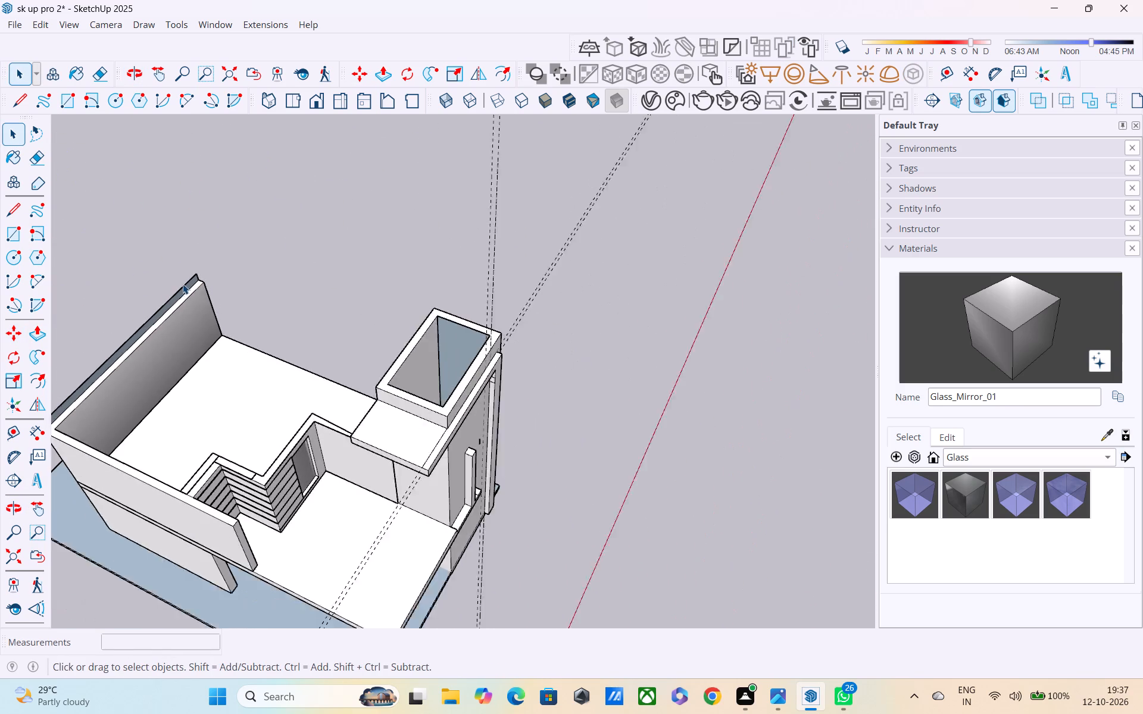
{"action": "scroll", "coordinate": [183, 284], "scroll_direction": "down", "scroll_amount": 5}
{"action": "middle_click_drag", "start_coordinate": [190, 274], "coordinate": [420, 681], "text": "shift"}
{"action": "scroll", "coordinate": [363, 418], "scroll_direction": "down", "scroll_amount": 5}
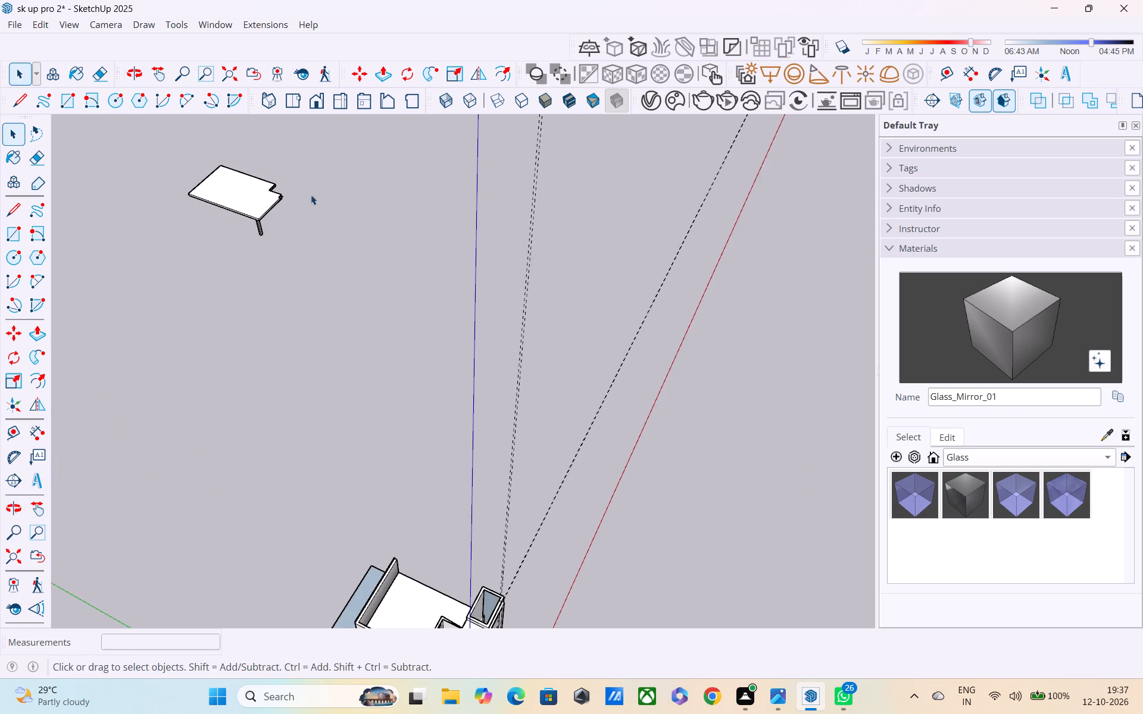
{"action": "scroll", "coordinate": [271, 177], "scroll_direction": "up", "scroll_amount": 3}
{"action": "scroll", "coordinate": [304, 223], "scroll_direction": "up", "scroll_amount": 5}
{"action": "middle_click_drag", "start_coordinate": [286, 180], "coordinate": [226, 194]}
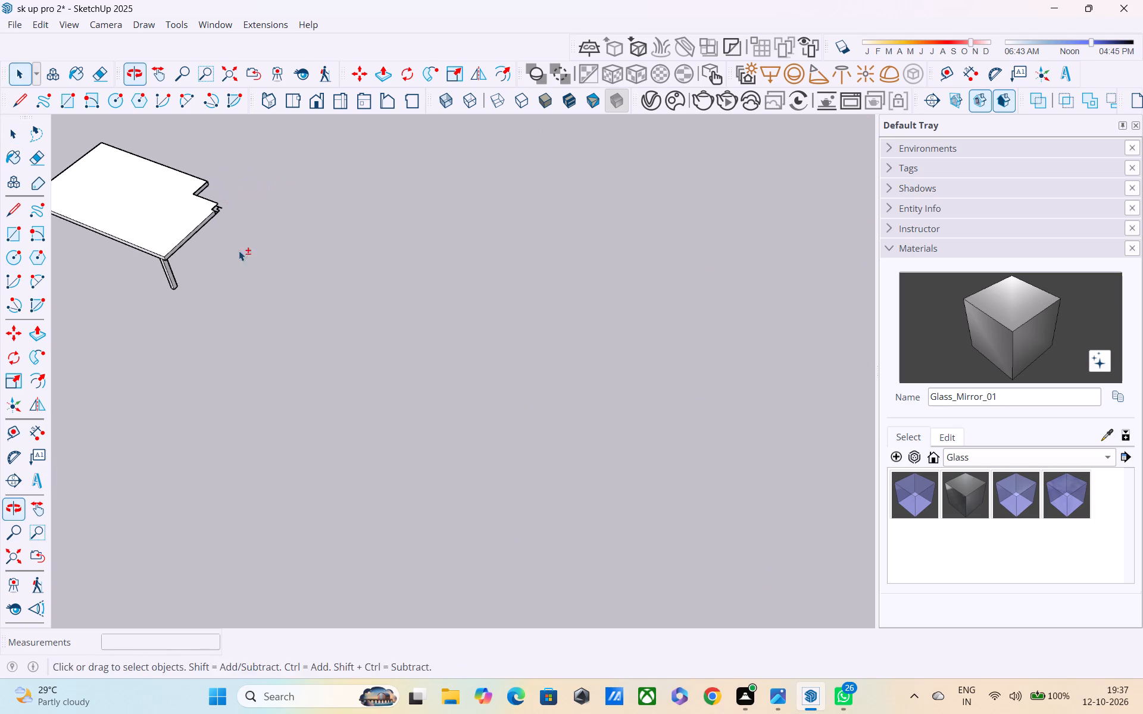
{"action": "middle_click_drag", "start_coordinate": [237, 258], "coordinate": [202, 235], "text": "shift"}
{"action": "middle_click_drag", "start_coordinate": [433, 298], "coordinate": [329, 308], "text": "ctrl"}
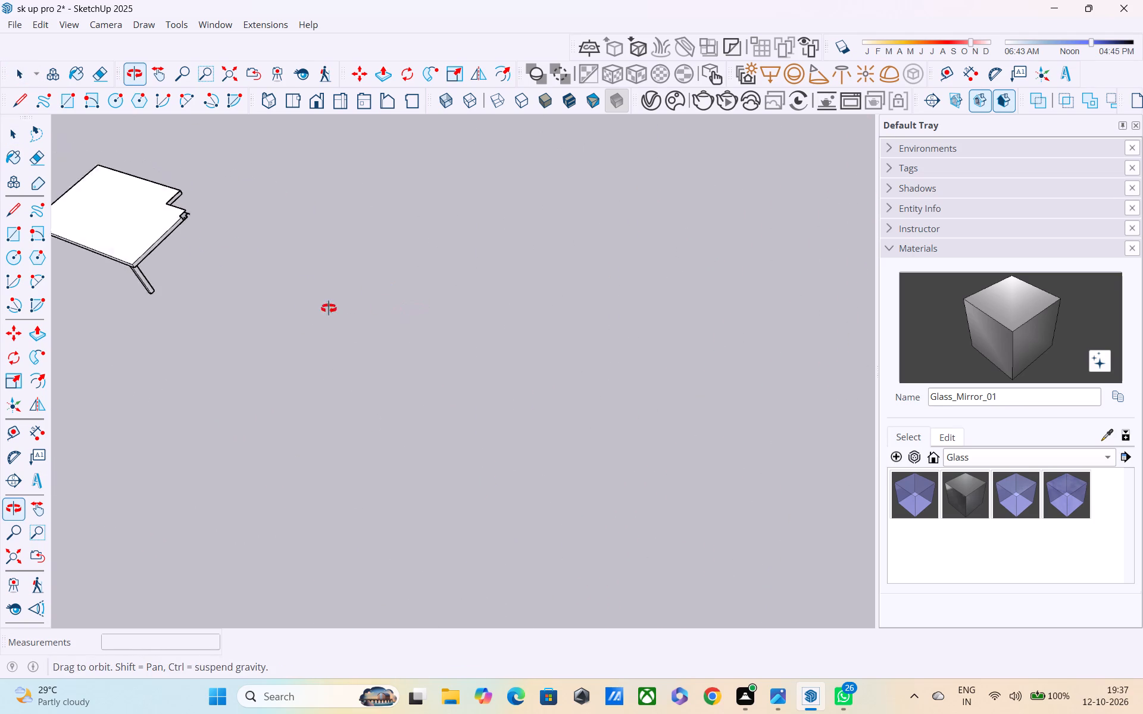
{"action": "middle_click_drag", "start_coordinate": [329, 308], "coordinate": [304, 279], "text": "ctrl"}
{"action": "scroll", "coordinate": [304, 280], "scroll_direction": "up", "scroll_amount": 1}
{"action": "scroll", "coordinate": [304, 280], "scroll_direction": "down", "scroll_amount": 4}
{"action": "middle_click_drag", "start_coordinate": [302, 205], "coordinate": [235, 187]}
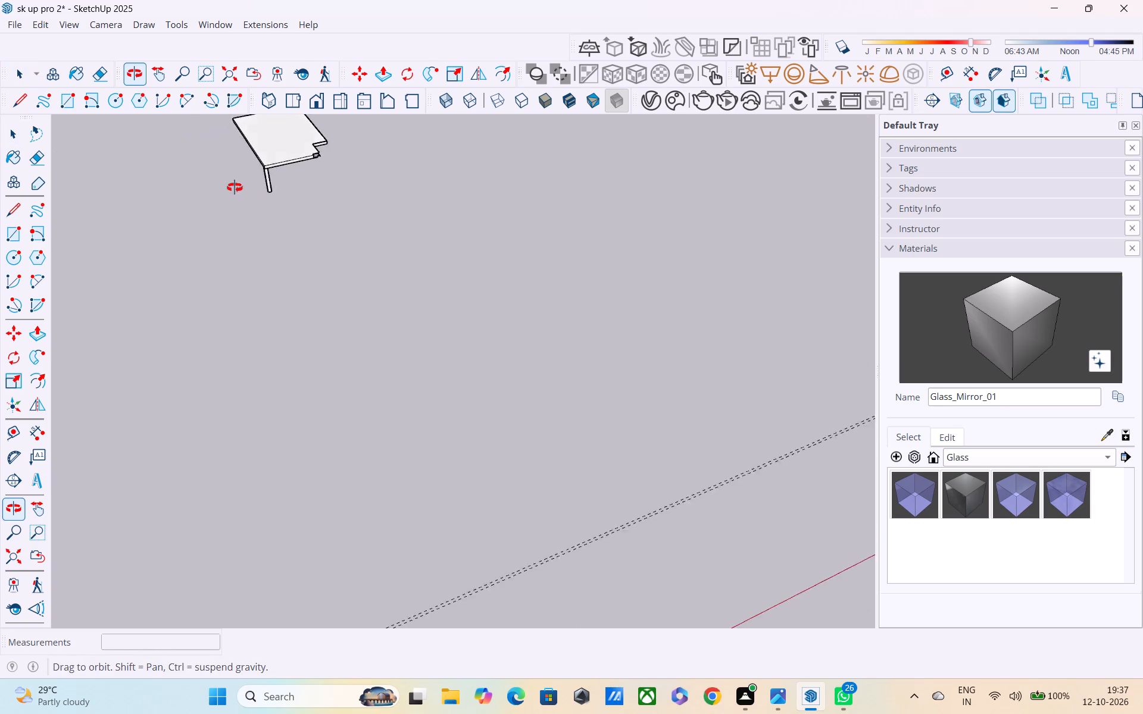
{"action": "middle_click_drag", "start_coordinate": [235, 187], "coordinate": [204, 134]}
{"action": "scroll", "coordinate": [280, 169], "scroll_direction": "up", "scroll_amount": 4}
{"action": "scroll", "coordinate": [358, 148], "scroll_direction": "up", "scroll_amount": 12}
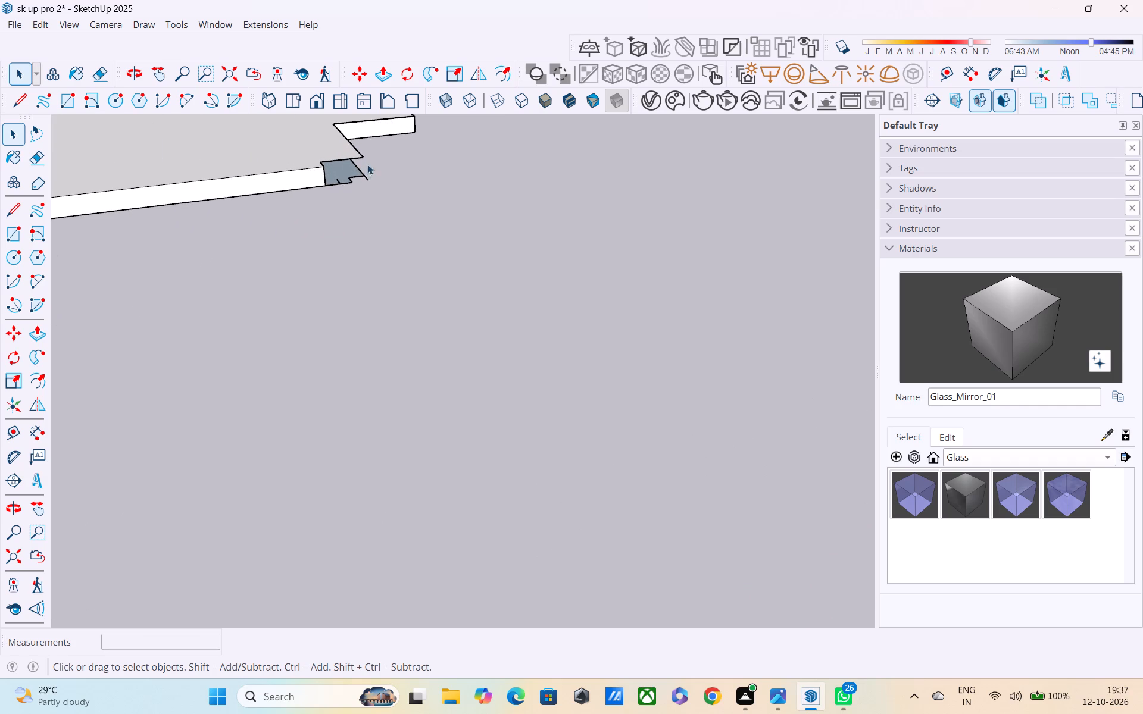
{"action": "scroll", "coordinate": [367, 164], "scroll_direction": "up", "scroll_amount": 1}
{"action": "middle_click_drag", "start_coordinate": [363, 168], "coordinate": [298, 134]}
{"action": "scroll", "coordinate": [298, 134], "scroll_direction": "up", "scroll_amount": 4}
{"action": "scroll", "coordinate": [324, 156], "scroll_direction": "down", "scroll_amount": 13}
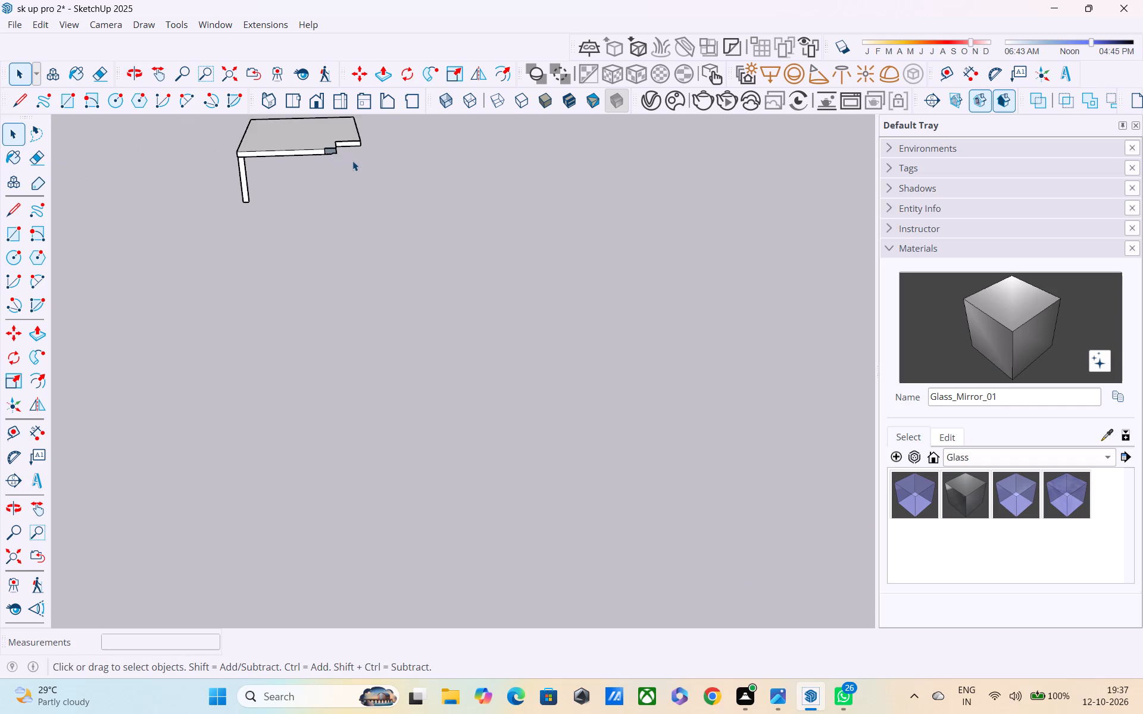
{"action": "scroll", "coordinate": [352, 161], "scroll_direction": "down", "scroll_amount": 20}
{"action": "scroll", "coordinate": [352, 161], "scroll_direction": "down", "scroll_amount": 1}
Delete the short stray vertical edge floating by the tall wall, just above the thin post.
{"action": "scroll", "coordinate": [195, 284], "scroll_direction": "up", "scroll_amount": 5}
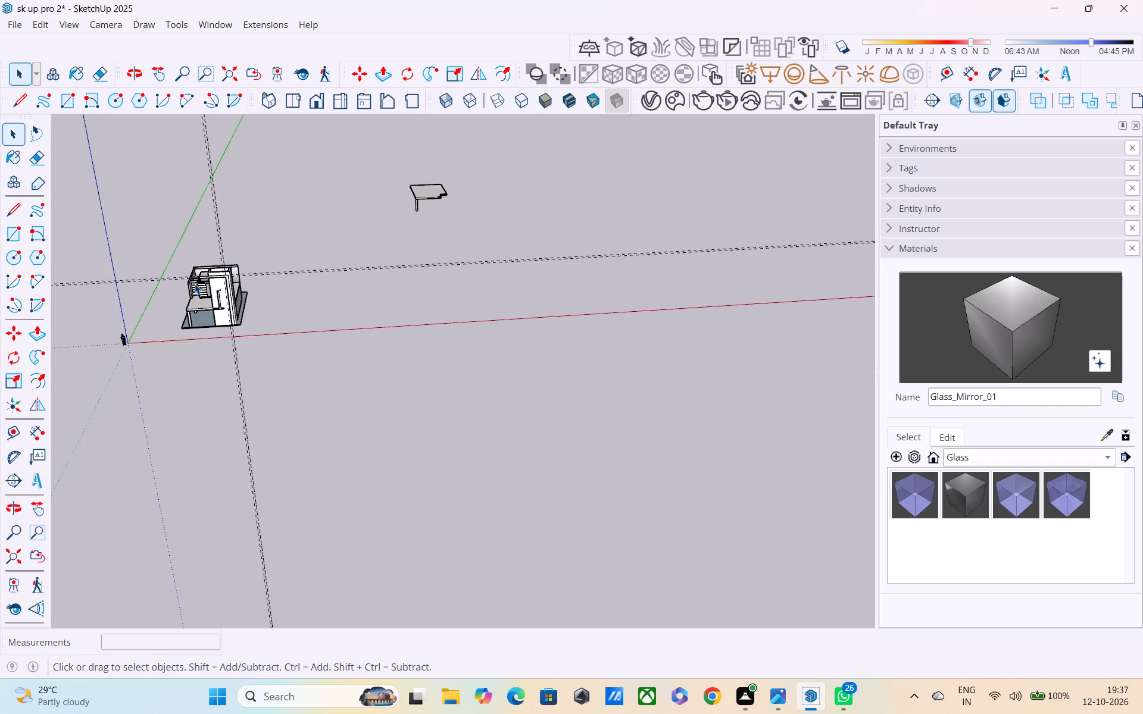
{"action": "scroll", "coordinate": [195, 284], "scroll_direction": "up", "scroll_amount": 20}
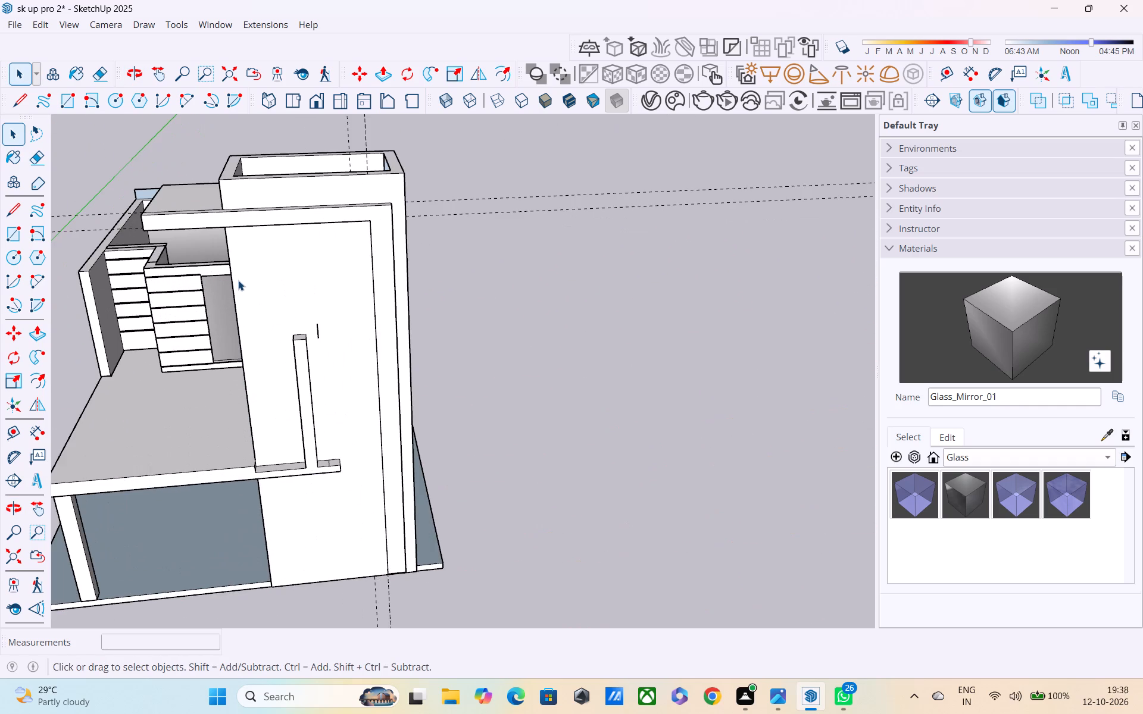
{"action": "scroll", "coordinate": [238, 280], "scroll_direction": "down", "scroll_amount": 5}
{"action": "middle_click_drag", "start_coordinate": [238, 280], "coordinate": [298, 203]}
{"action": "scroll", "coordinate": [318, 253], "scroll_direction": "up", "scroll_amount": 2}
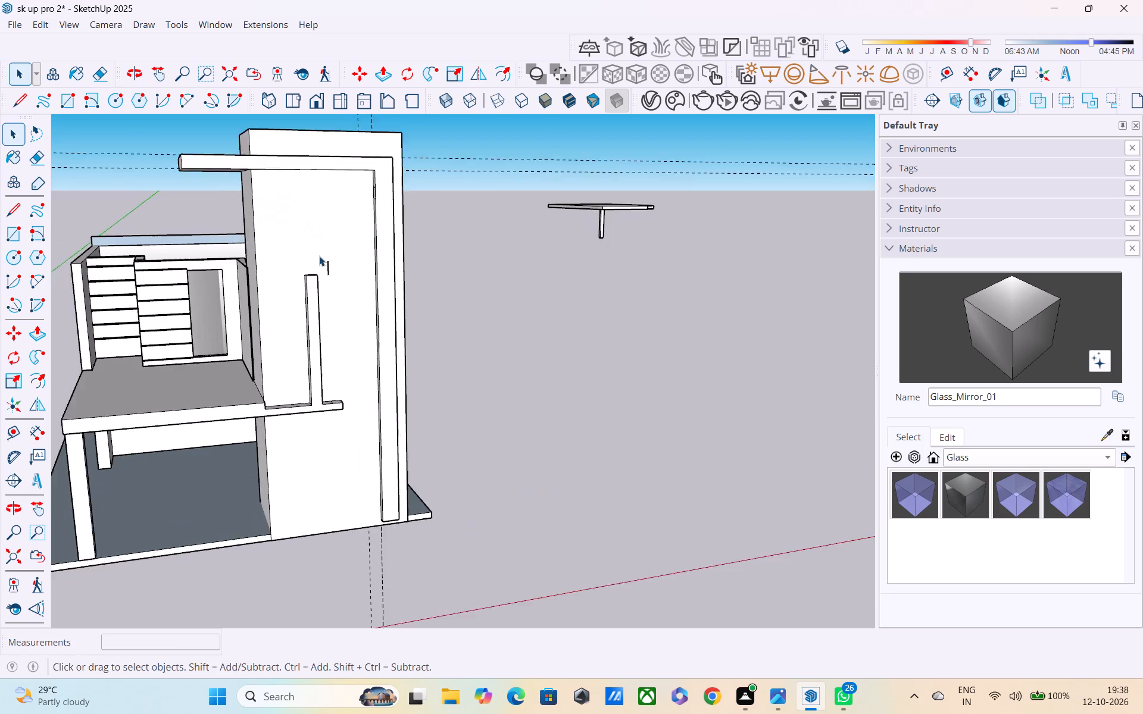
{"action": "scroll", "coordinate": [319, 256], "scroll_direction": "up", "scroll_amount": 3}
{"action": "left_click", "coordinate": [330, 264]}
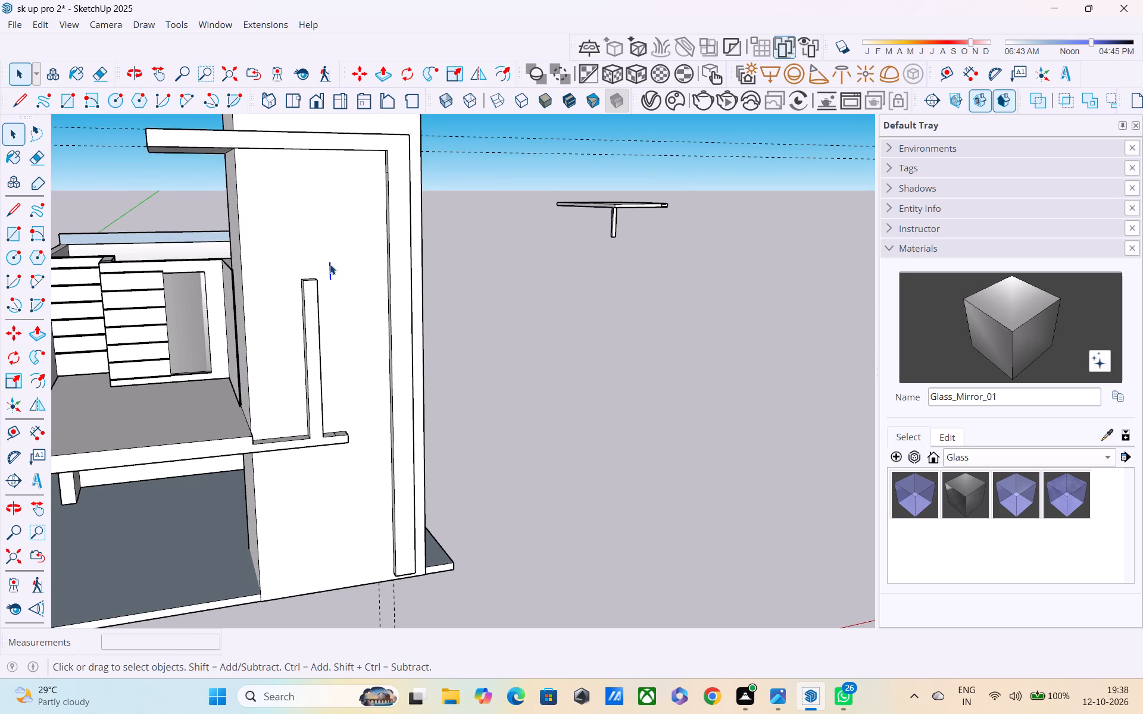
{"action": "key", "text": "Delete"}
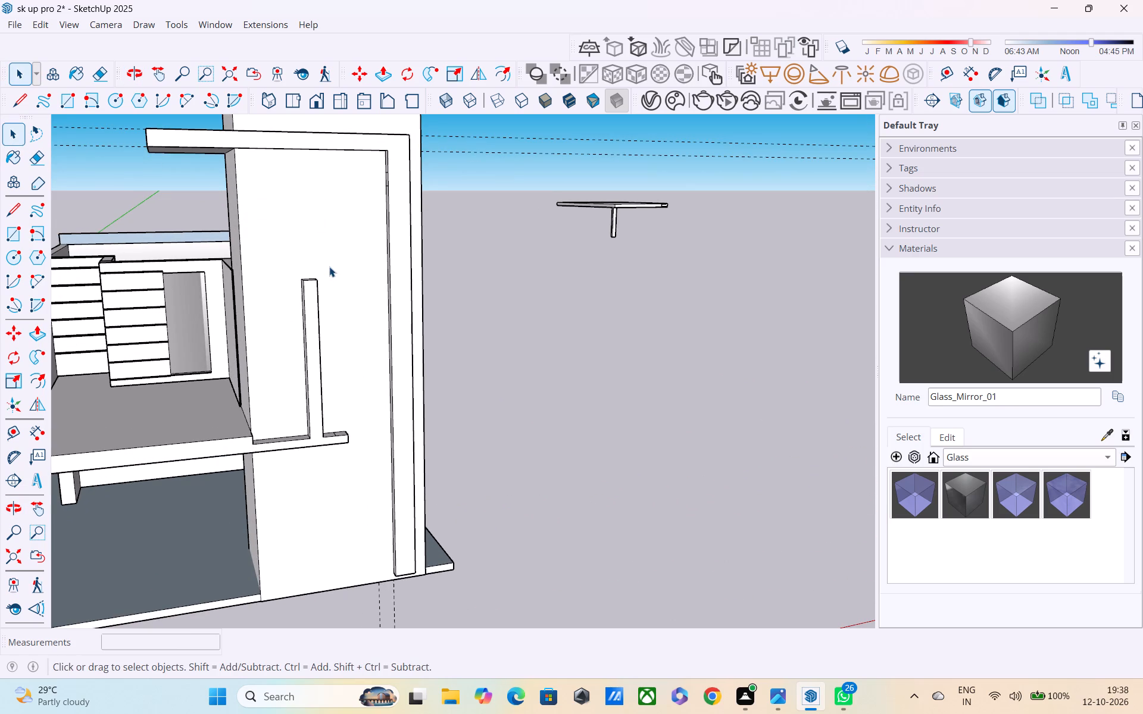
Draw a 6" vertical line across the floor slab's front face, straight down from the thin post's outer bottom corner.
{"action": "scroll", "coordinate": [329, 267], "scroll_direction": "up", "scroll_amount": 1}
{"action": "scroll", "coordinate": [329, 267], "scroll_direction": "down", "scroll_amount": 4}
{"action": "middle_click_drag", "start_coordinate": [346, 328], "coordinate": [304, 300]}
{"action": "scroll", "coordinate": [336, 417], "scroll_direction": "up", "scroll_amount": 4}
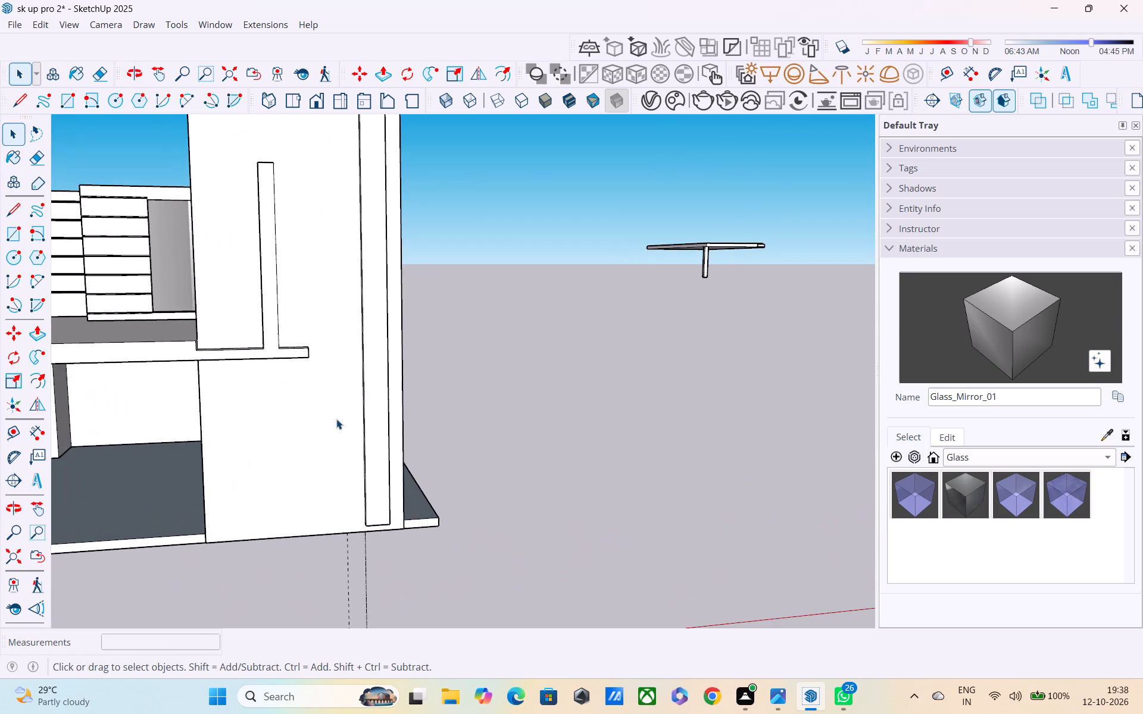
{"action": "scroll", "coordinate": [285, 346], "scroll_direction": "up", "scroll_amount": 4}
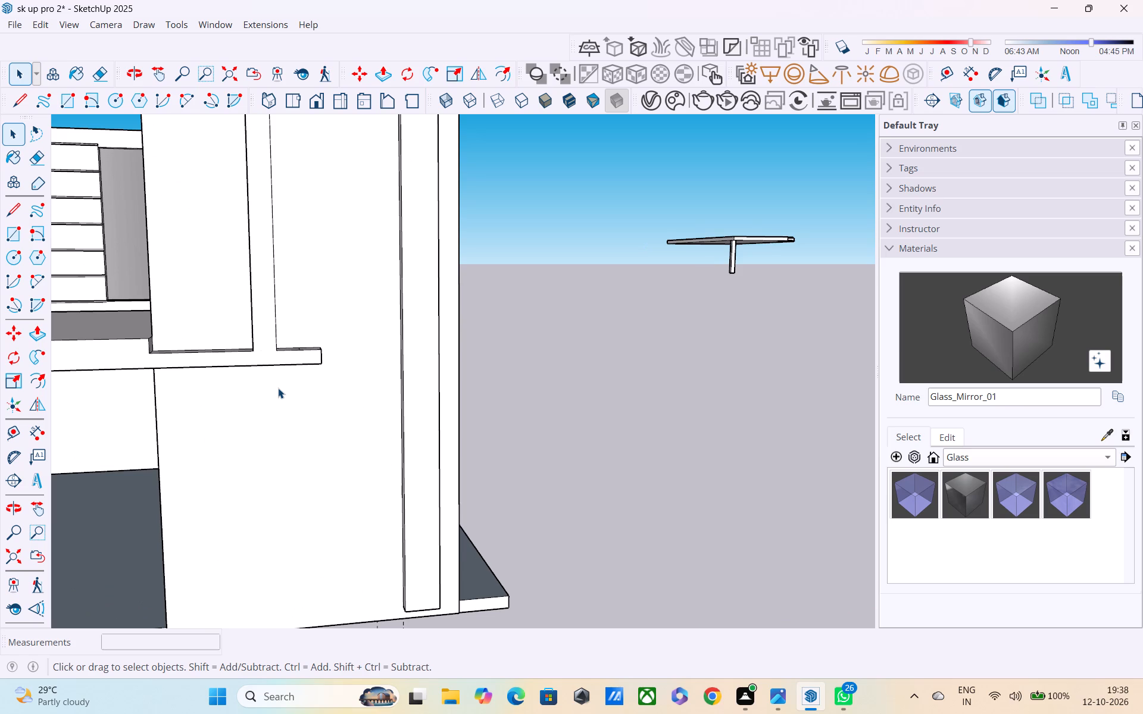
{"action": "key", "text": "l"}
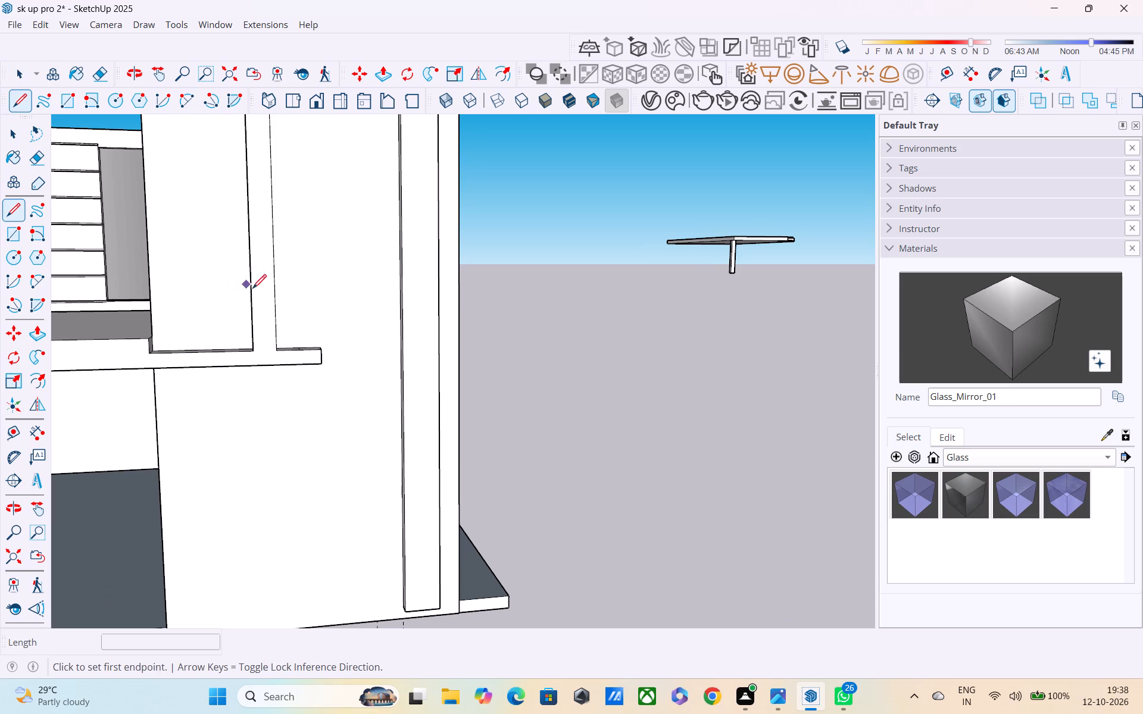
{"action": "left_click", "coordinate": [278, 349]}
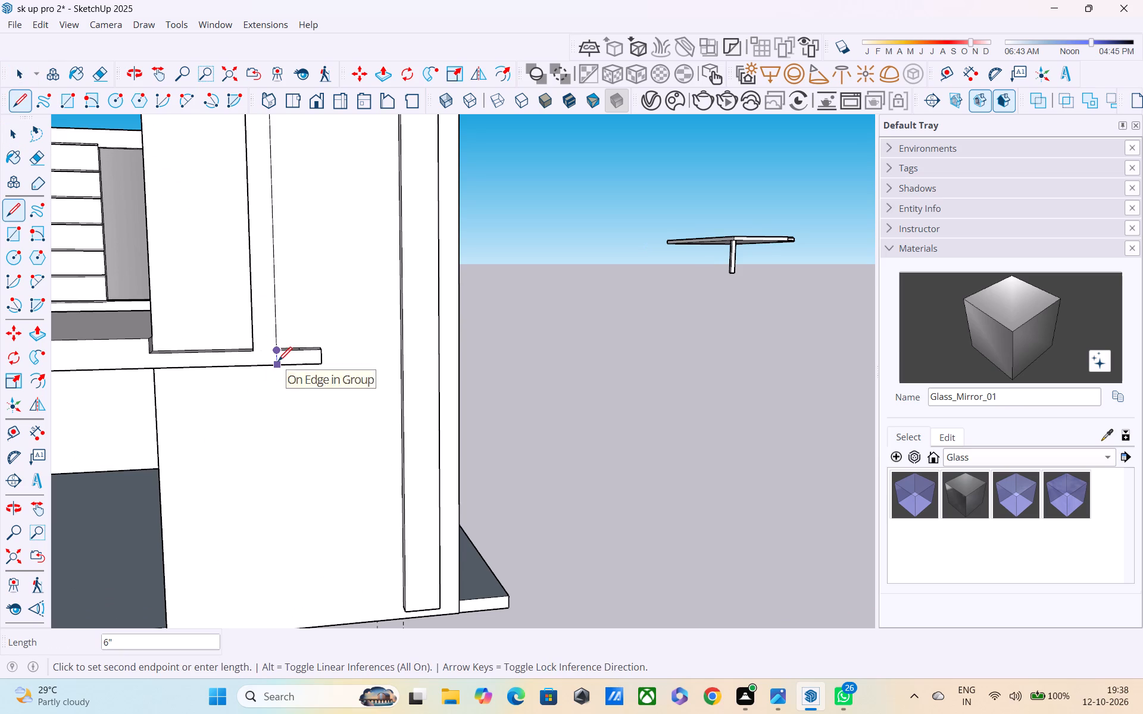
{"action": "left_click", "coordinate": [278, 362]}
{"action": "key", "text": "space"}
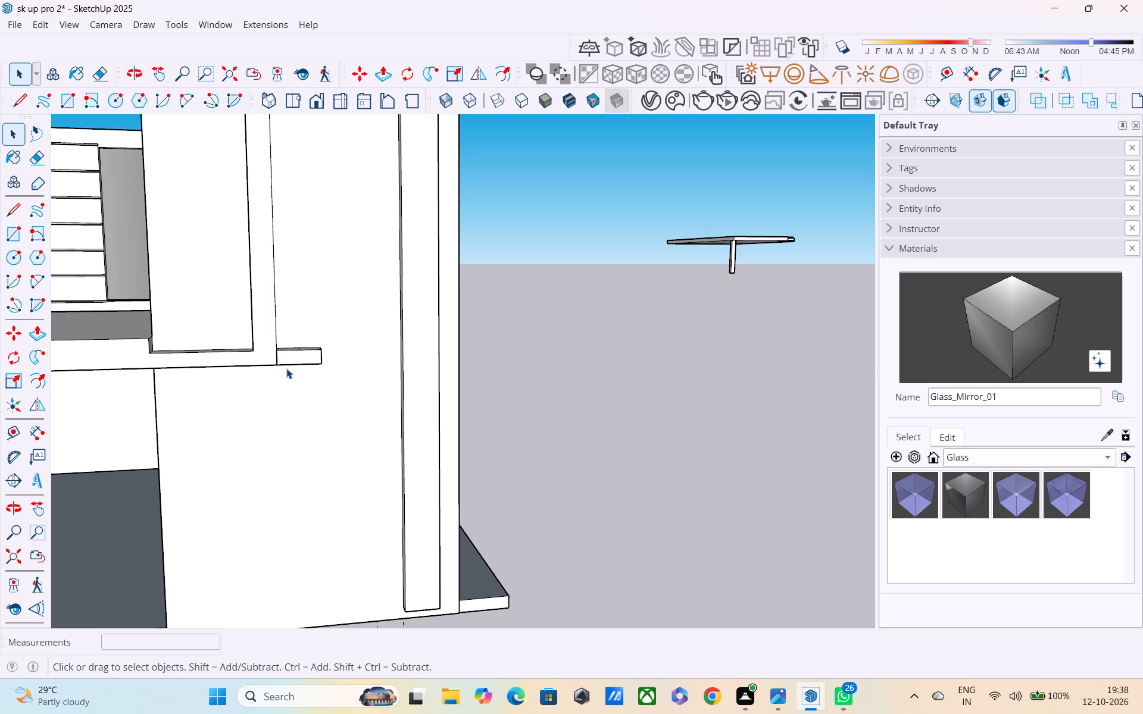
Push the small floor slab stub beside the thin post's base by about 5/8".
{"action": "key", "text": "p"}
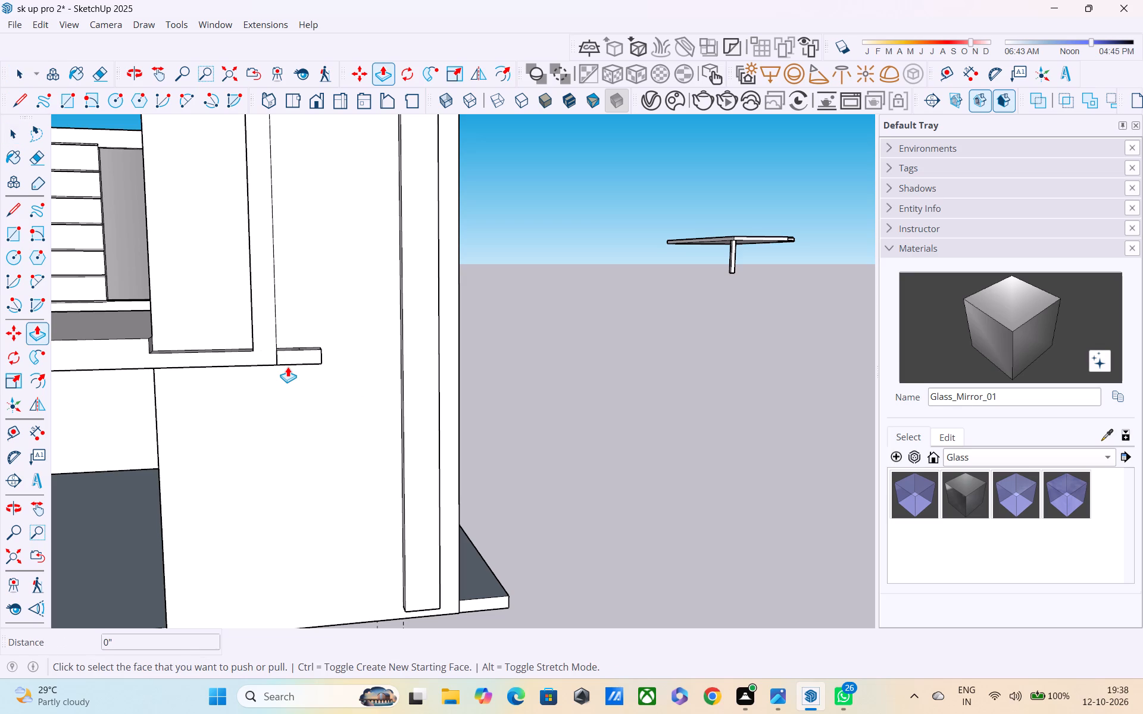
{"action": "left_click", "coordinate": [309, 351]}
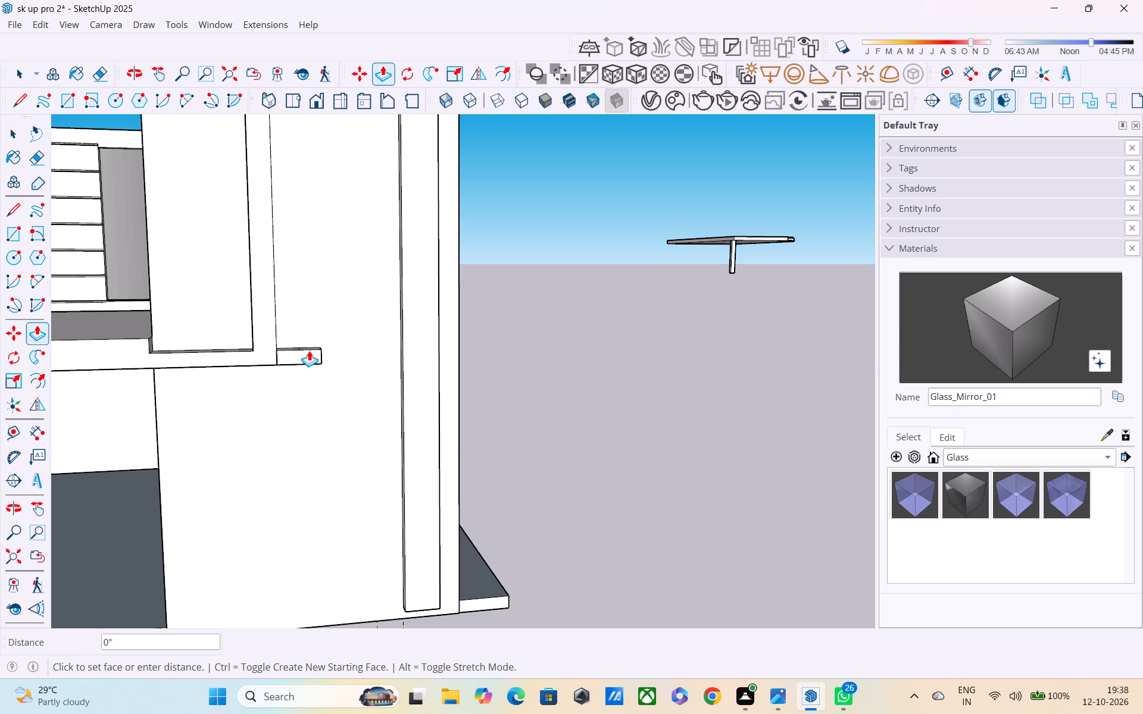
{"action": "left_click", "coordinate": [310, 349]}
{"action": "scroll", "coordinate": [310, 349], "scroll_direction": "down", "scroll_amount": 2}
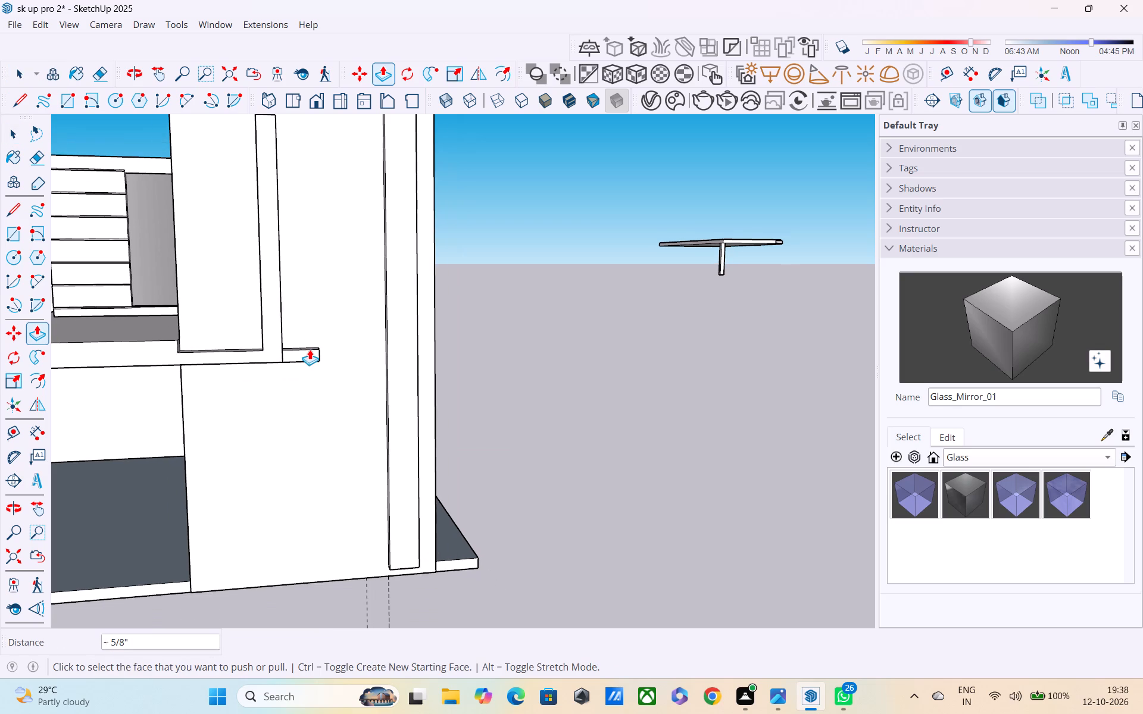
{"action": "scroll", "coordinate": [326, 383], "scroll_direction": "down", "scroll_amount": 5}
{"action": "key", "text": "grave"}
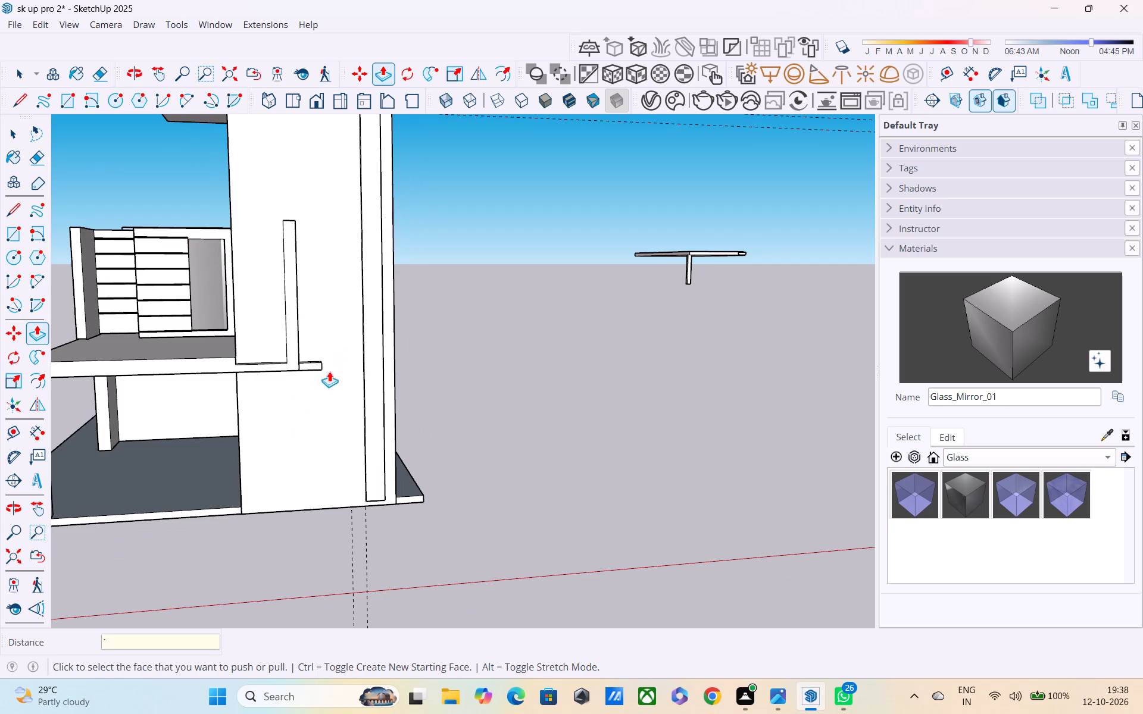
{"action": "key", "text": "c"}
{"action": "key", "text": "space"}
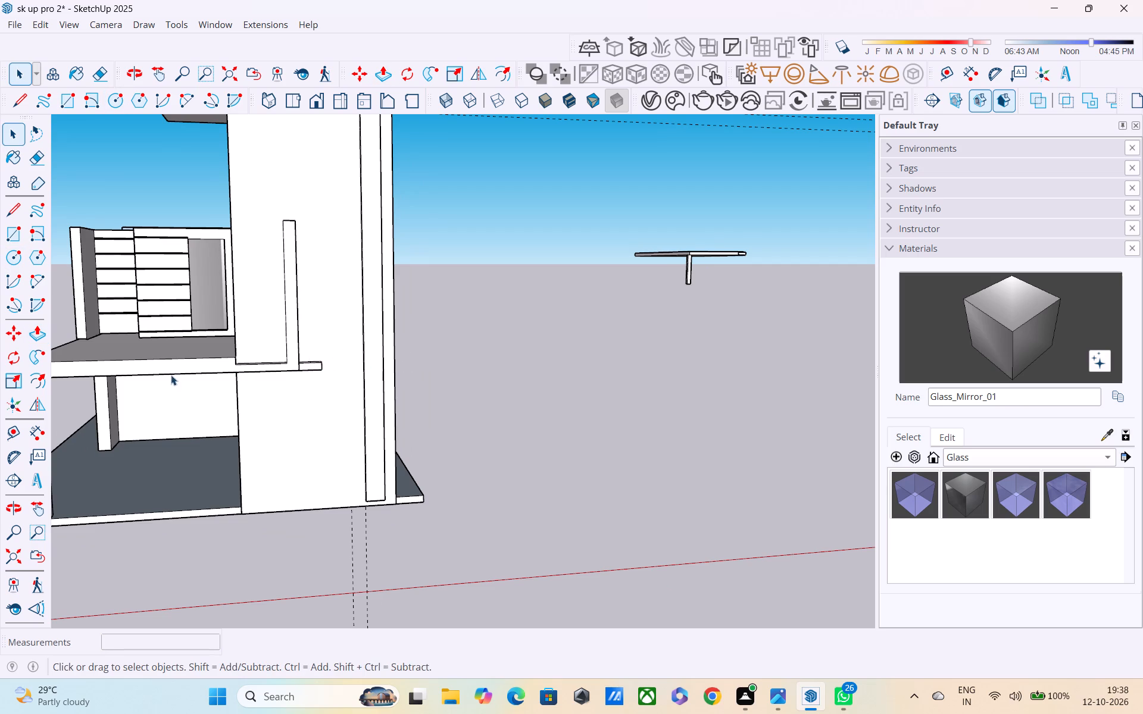
Open the building group for editing at the floor slab's stub beside the thin post.
{"action": "double_click", "coordinate": [165, 368]}
{"action": "middle_click_drag", "start_coordinate": [352, 350], "coordinate": [195, 386]}
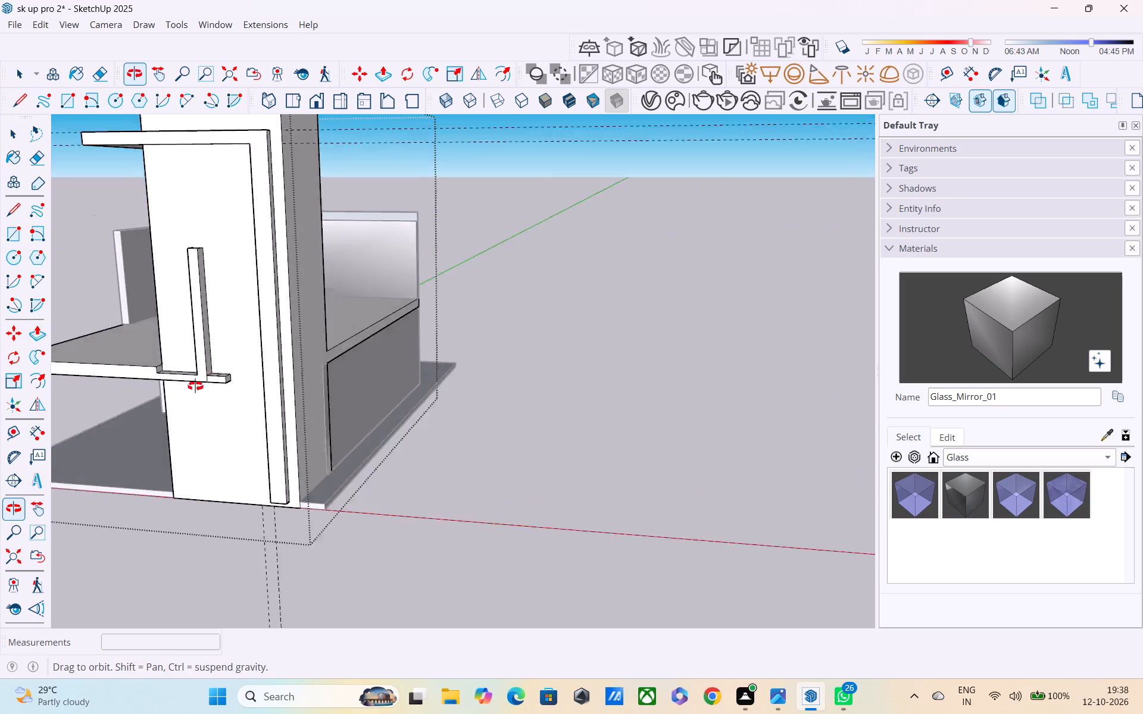
{"action": "middle_click_drag", "start_coordinate": [195, 386], "coordinate": [144, 389]}
{"action": "scroll", "coordinate": [181, 367], "scroll_direction": "up", "scroll_amount": 7}
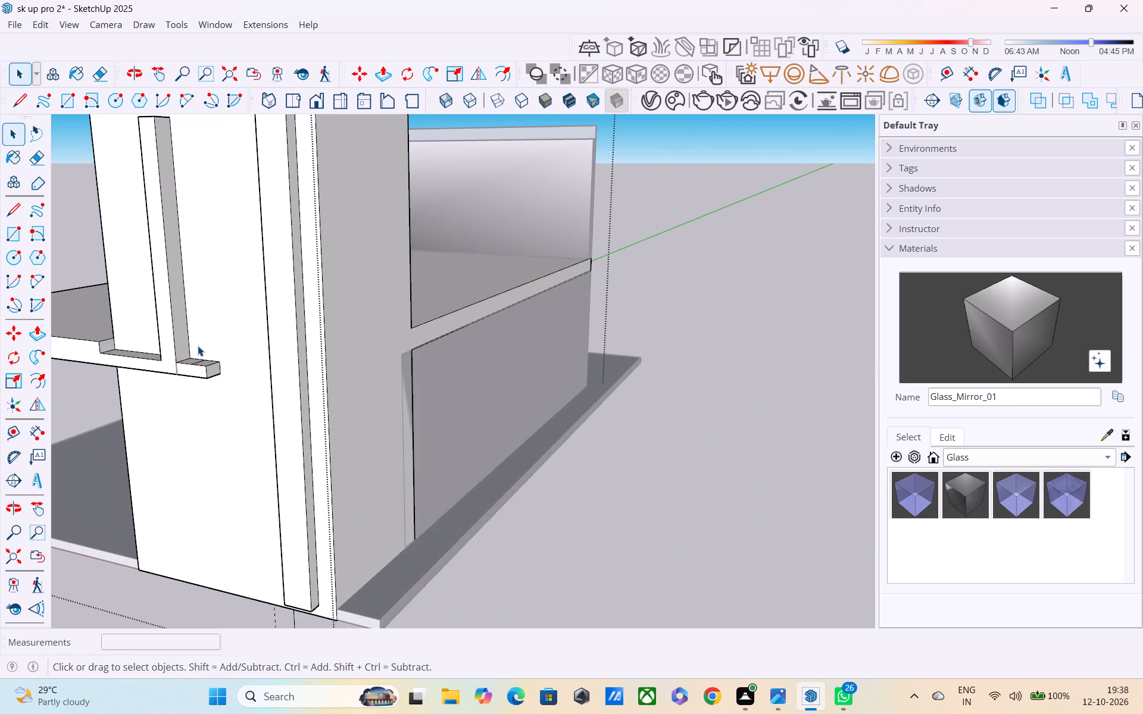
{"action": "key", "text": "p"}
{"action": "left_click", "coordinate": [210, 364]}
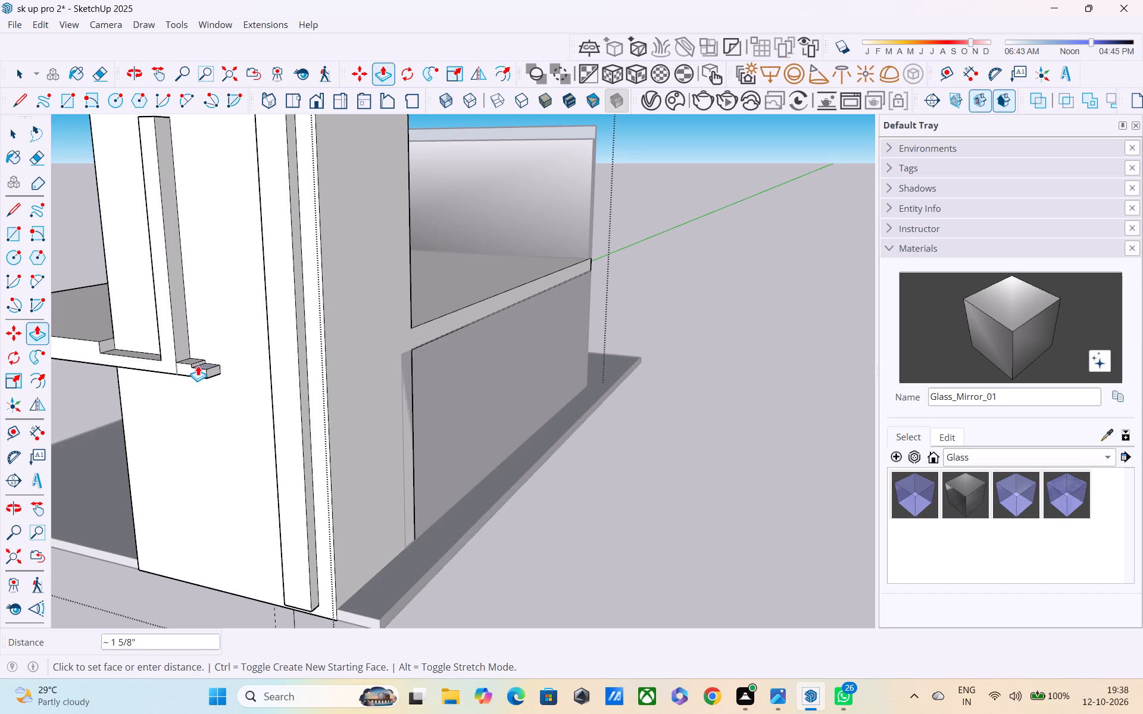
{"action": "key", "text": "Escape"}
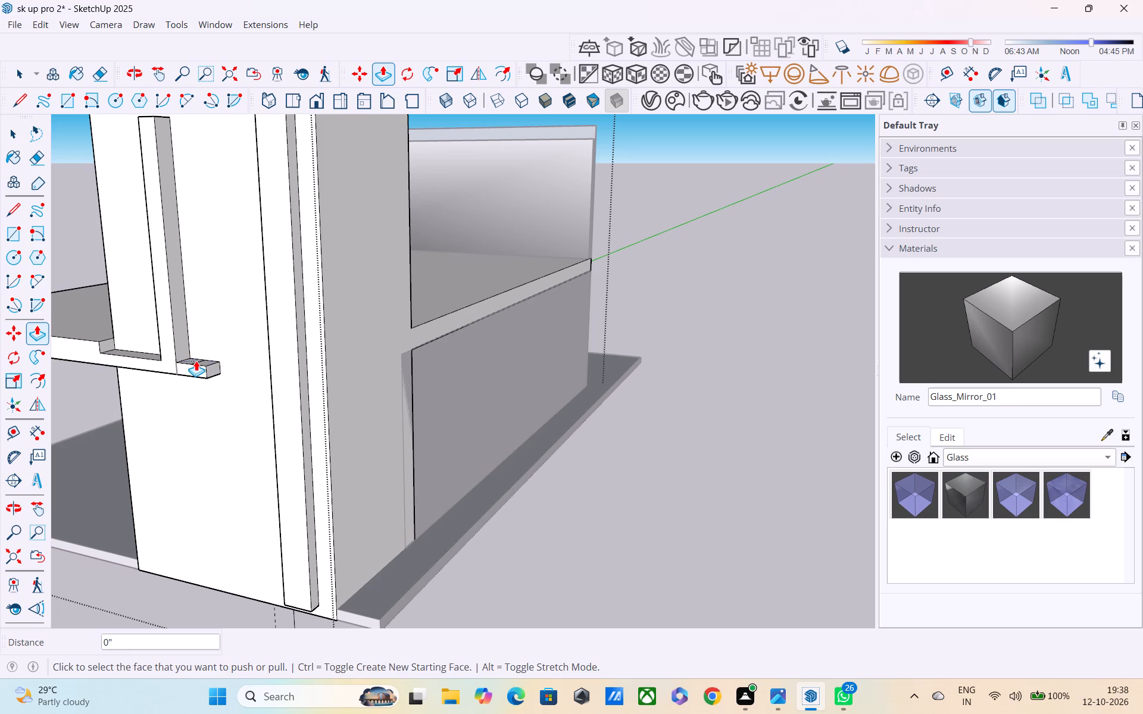
Erase the stray line dividing the top of the floor slab's stub, keeping its outer edges and faces intact.
{"action": "middle_click_drag", "start_coordinate": [198, 361], "coordinate": [229, 474]}
{"action": "scroll", "coordinate": [236, 490], "scroll_direction": "up", "scroll_amount": 5}
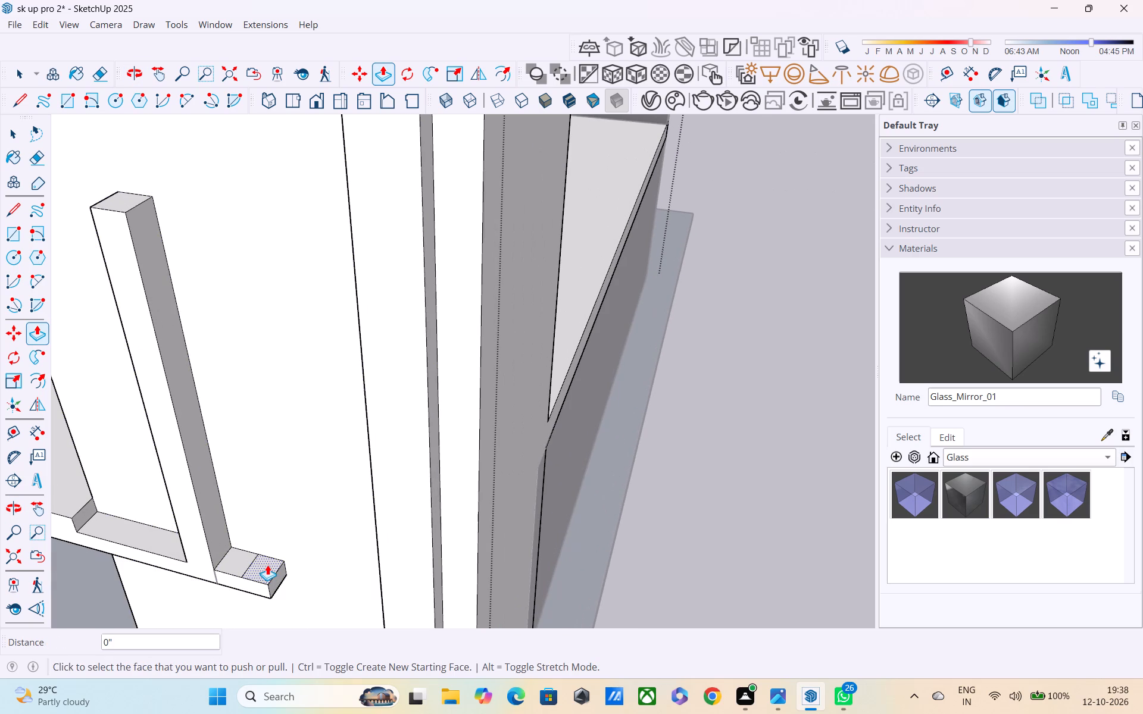
{"action": "key", "text": "r"}
{"action": "key", "text": "e"}
{"action": "left_click", "coordinate": [254, 565]}
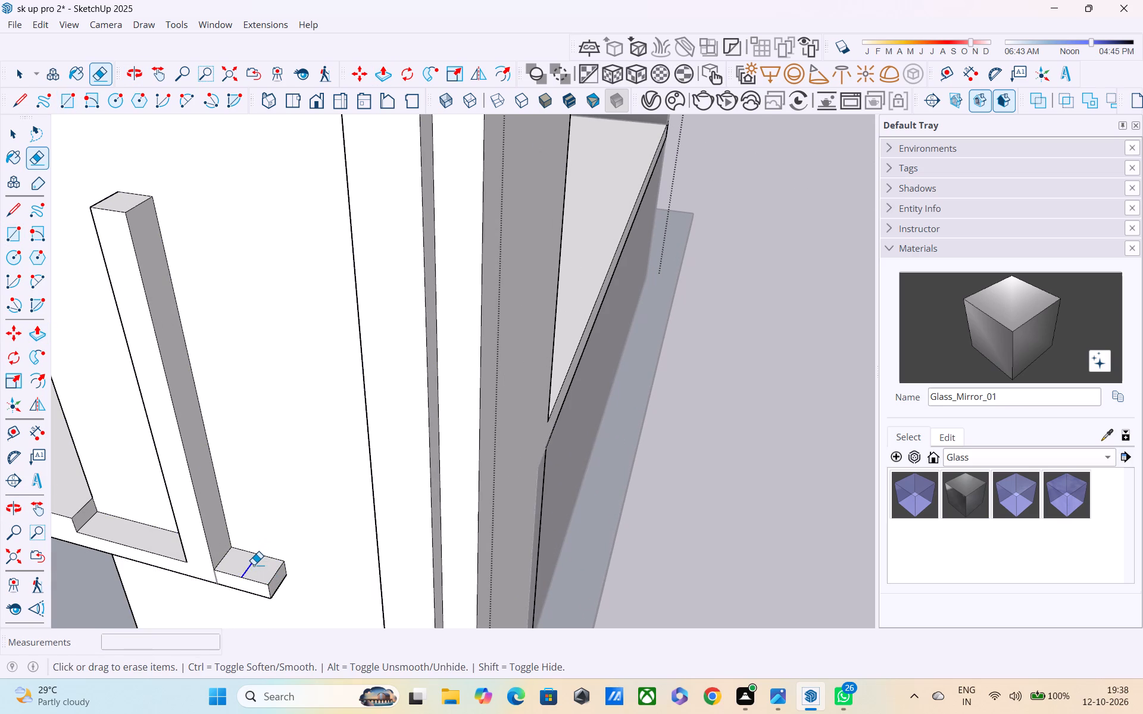
{"action": "left_click_drag", "start_coordinate": [287, 585], "coordinate": [250, 547]}
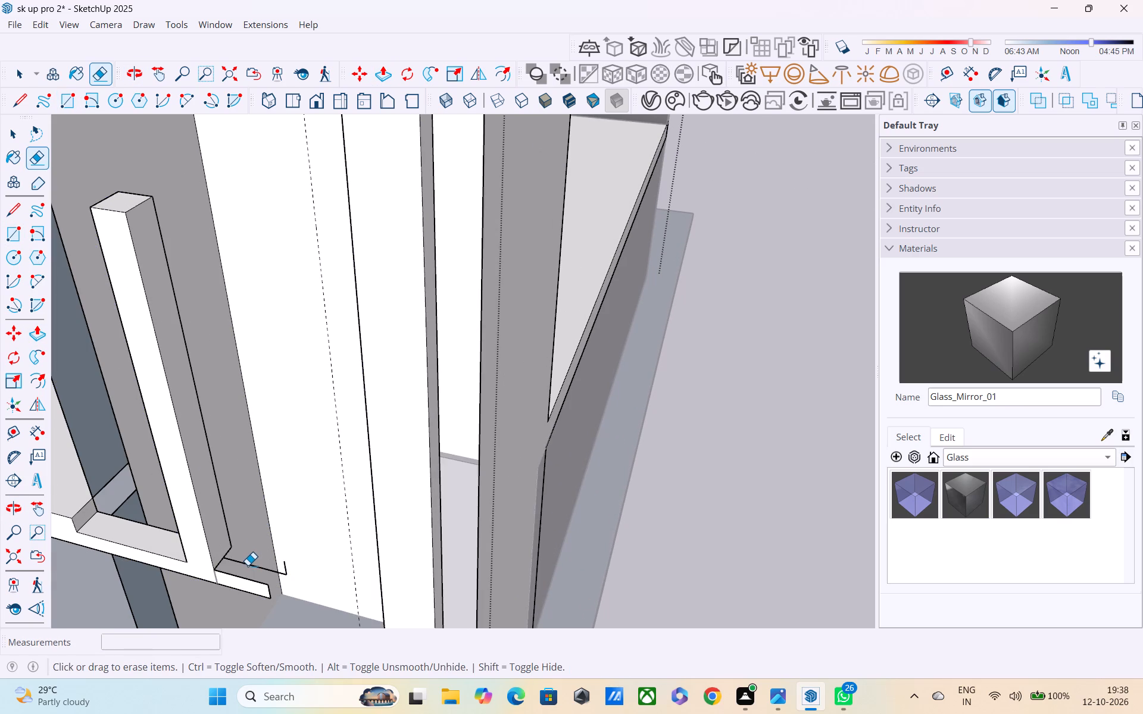
{"action": "key", "text": "ctrl+z"}
Push the stub's end face back about 1' 6 1/4", flush with the thin post's outer side.
{"action": "middle_click_drag", "start_coordinate": [264, 584], "coordinate": [167, 408], "text": "ctrl"}
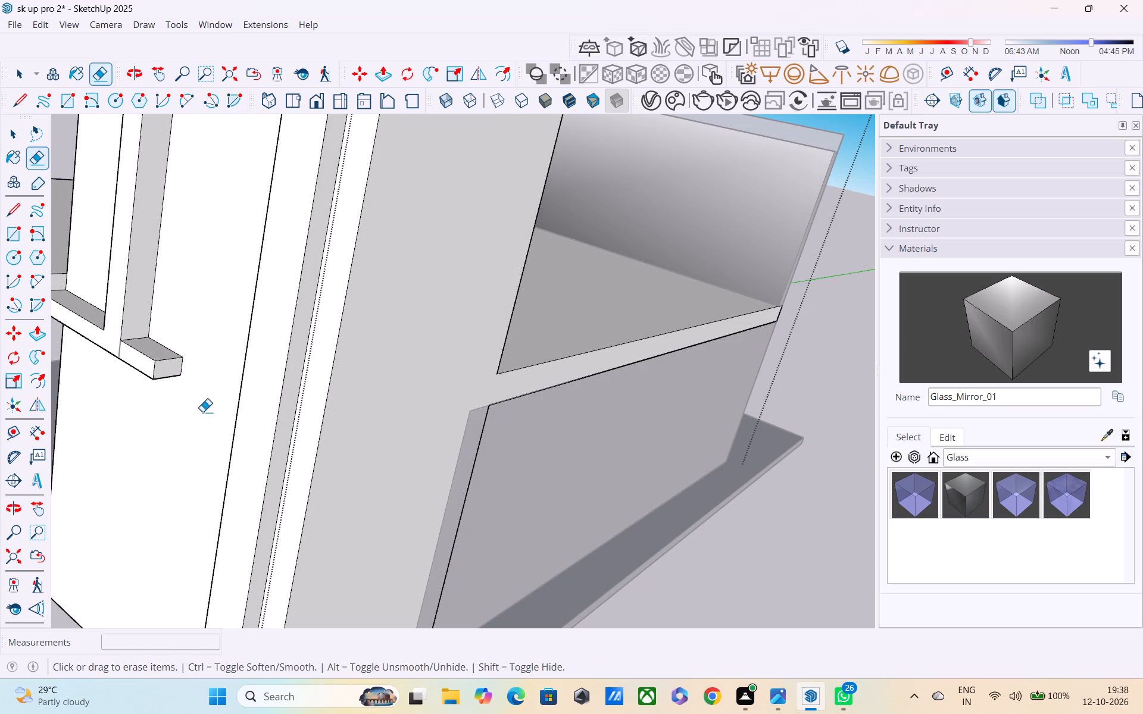
{"action": "key", "text": "p"}
{"action": "left_click", "coordinate": [165, 366]}
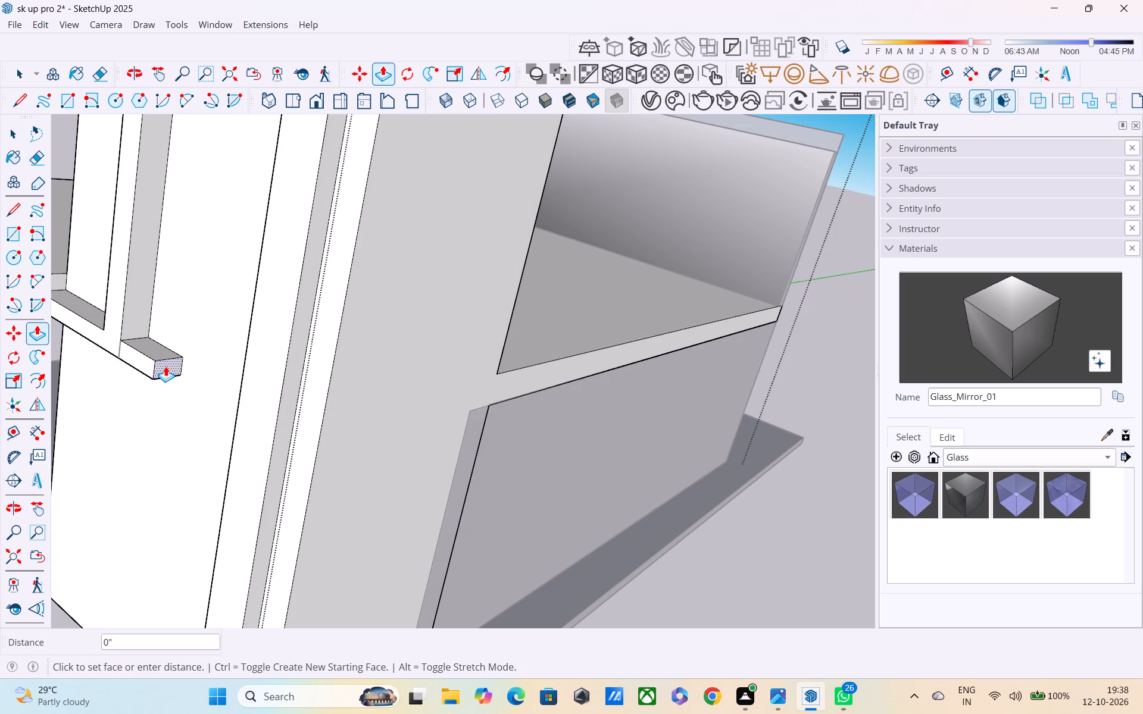
{"action": "left_click", "coordinate": [132, 331]}
{"action": "scroll", "coordinate": [133, 344], "scroll_direction": "down", "scroll_amount": 3}
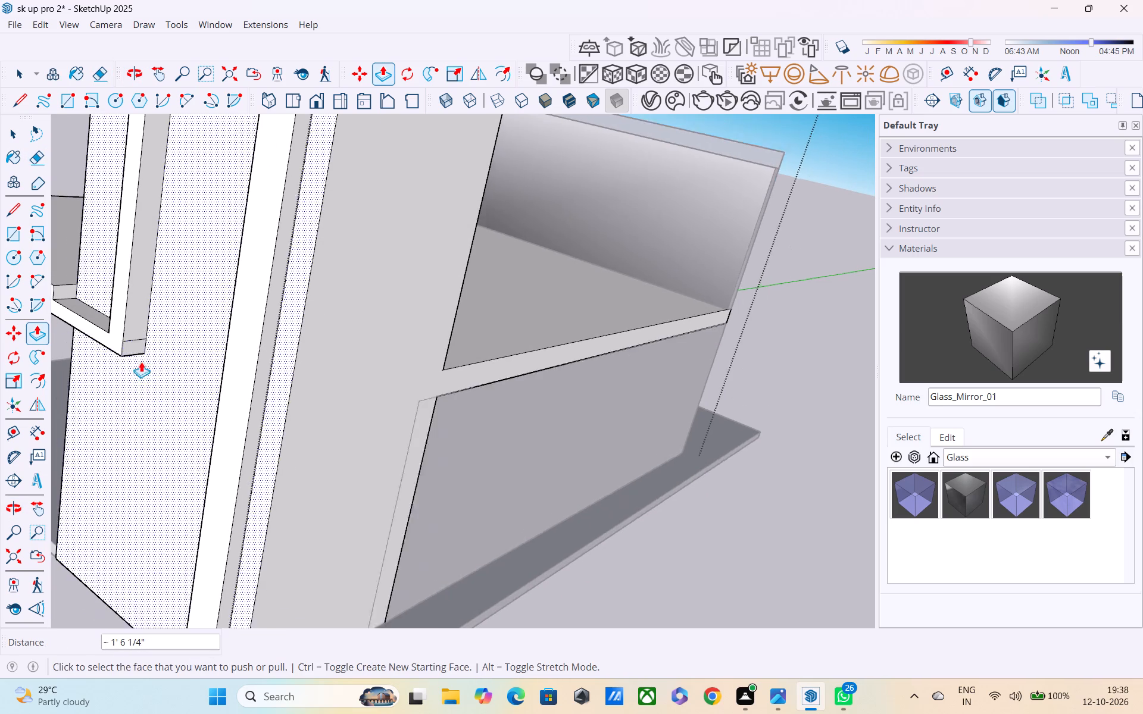
Leave the building group and open the detached slab group for editing at its broken notched end.
{"action": "middle_click_drag", "start_coordinate": [151, 378], "coordinate": [302, 518]}
{"action": "scroll", "coordinate": [304, 516], "scroll_direction": "down", "scroll_amount": 5}
{"action": "scroll", "coordinate": [445, 408], "scroll_direction": "down", "scroll_amount": 9}
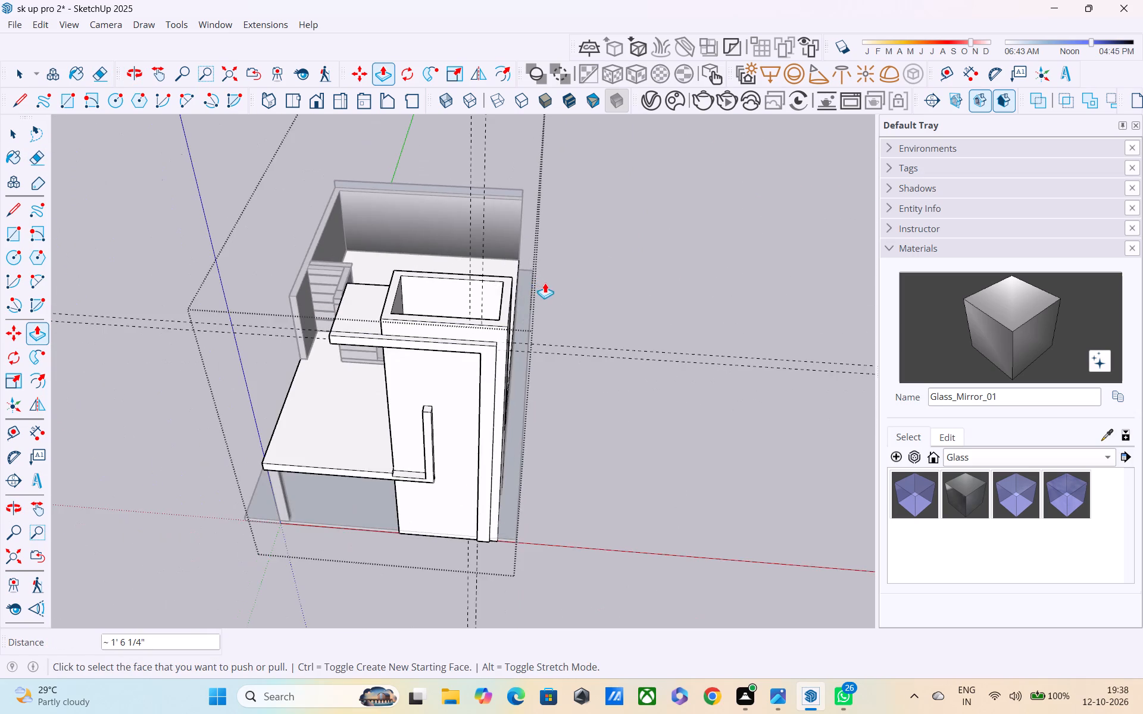
{"action": "middle_click_drag", "start_coordinate": [545, 282], "coordinate": [495, 210]}
{"action": "scroll", "coordinate": [512, 209], "scroll_direction": "down", "scroll_amount": 5}
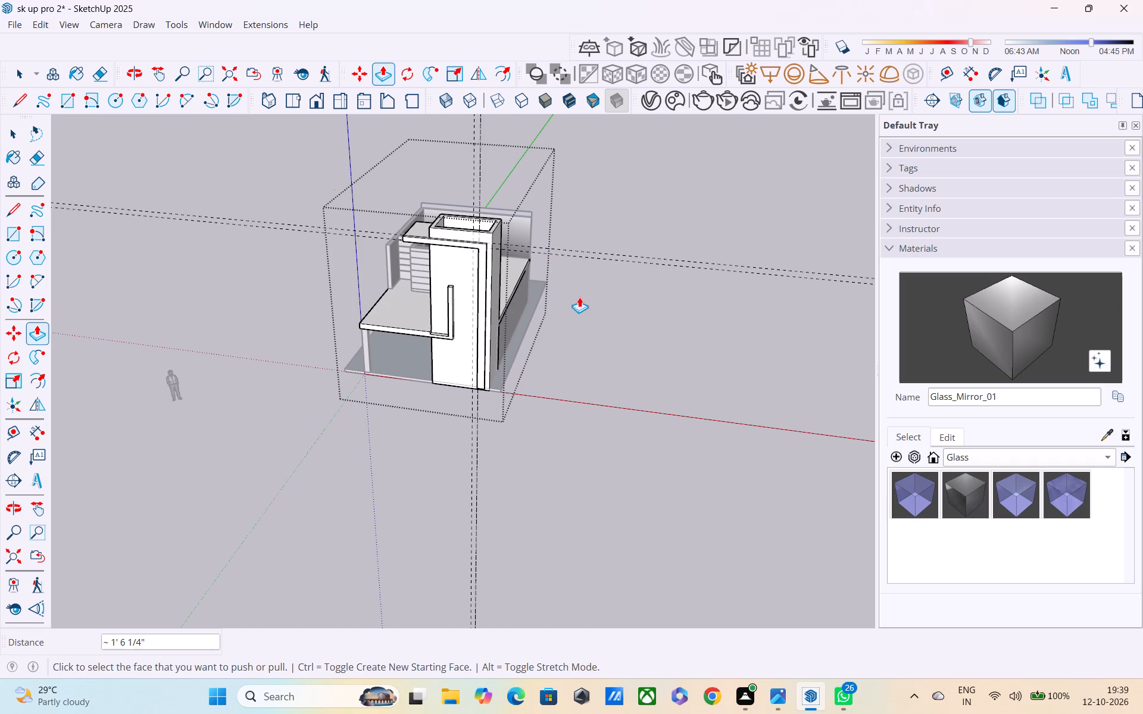
{"action": "middle_click_drag", "start_coordinate": [579, 297], "coordinate": [217, 387], "text": "shift"}
{"action": "scroll", "coordinate": [245, 374], "scroll_direction": "down", "scroll_amount": 5}
{"action": "scroll", "coordinate": [638, 201], "scroll_direction": "up", "scroll_amount": 2}
{"action": "scroll", "coordinate": [697, 210], "scroll_direction": "up", "scroll_amount": 4}
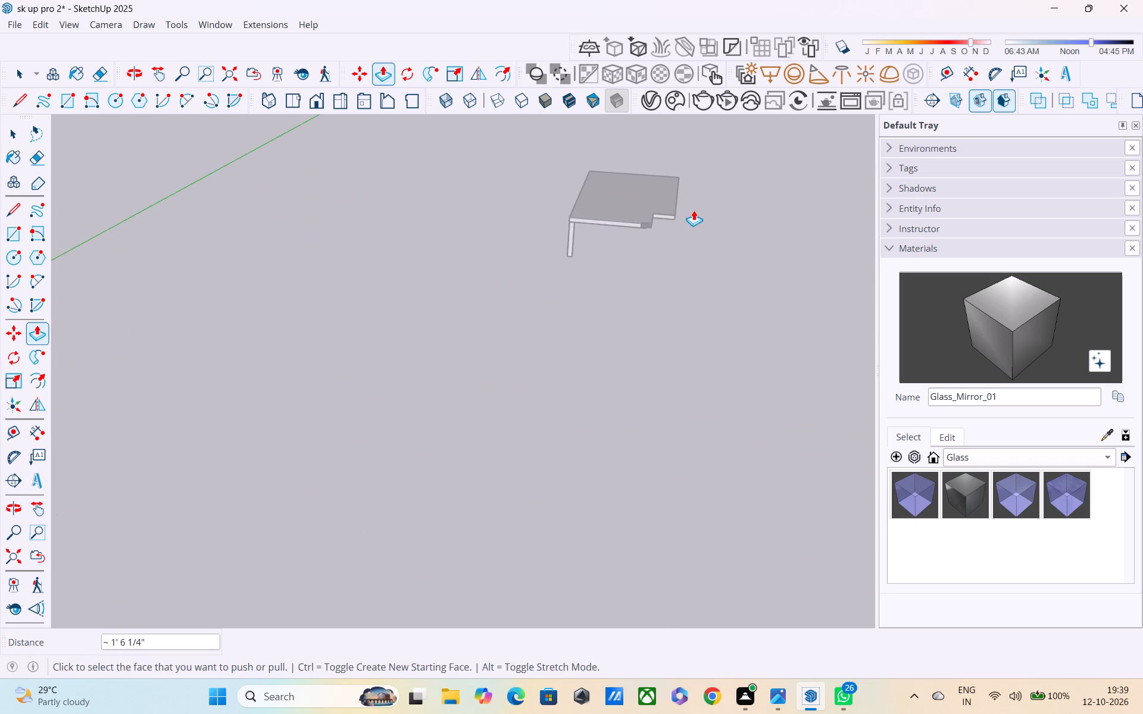
{"action": "scroll", "coordinate": [667, 221], "scroll_direction": "up", "scroll_amount": 4}
{"action": "key", "text": "space"}
{"action": "scroll", "coordinate": [644, 215], "scroll_direction": "up", "scroll_amount": 5}
{"action": "left_click", "coordinate": [679, 297]}
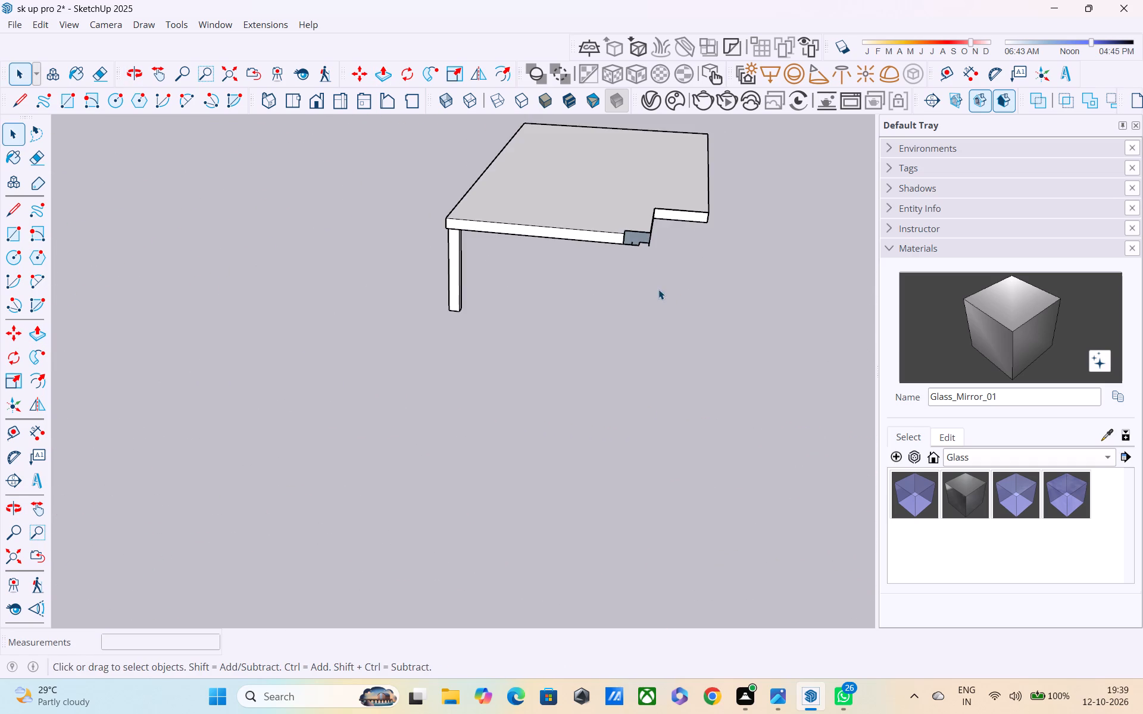
{"action": "middle_click_drag", "start_coordinate": [648, 249], "coordinate": [520, 196]}
{"action": "scroll", "coordinate": [589, 225], "scroll_direction": "up", "scroll_amount": 4}
{"action": "middle_click_drag", "start_coordinate": [594, 231], "coordinate": [652, 316]}
{"action": "scroll", "coordinate": [651, 315], "scroll_direction": "up", "scroll_amount": 4}
{"action": "middle_click_drag", "start_coordinate": [652, 316], "coordinate": [651, 315]}
{"action": "scroll", "coordinate": [618, 286], "scroll_direction": "up", "scroll_amount": 6}
{"action": "scroll", "coordinate": [607, 269], "scroll_direction": "down", "scroll_amount": 5}
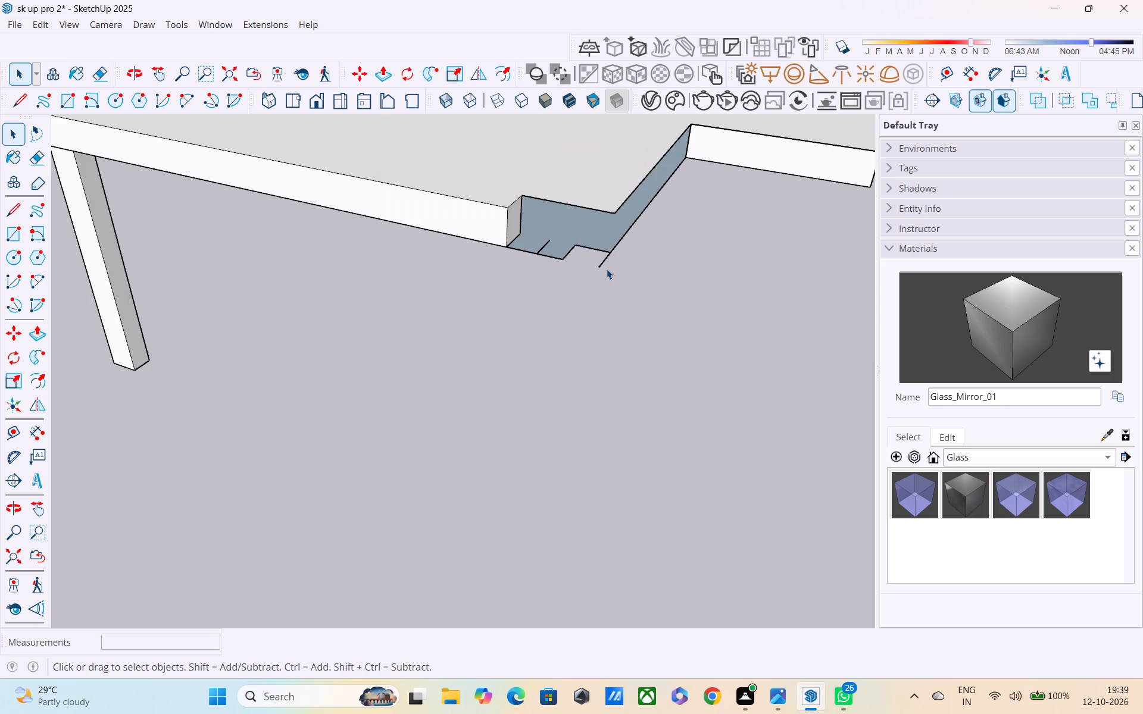
{"action": "left_click", "coordinate": [606, 261]}
{"action": "scroll", "coordinate": [606, 261], "scroll_direction": "down", "scroll_amount": 1}
{"action": "double_click", "coordinate": [606, 261]}
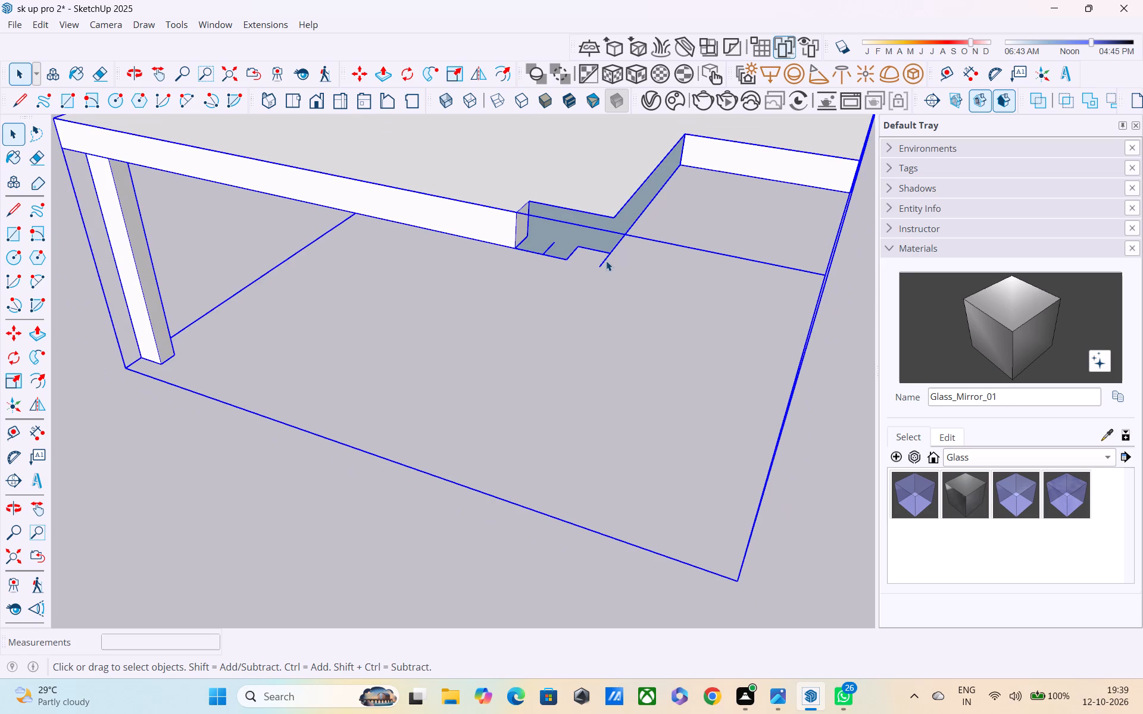
Draw a 1' vertical line down the inner edge of the slab's small end face, beside the open notch.
{"action": "scroll", "coordinate": [601, 263], "scroll_direction": "up", "scroll_amount": 2}
{"action": "middle_click_drag", "start_coordinate": [583, 257], "coordinate": [355, 195]}
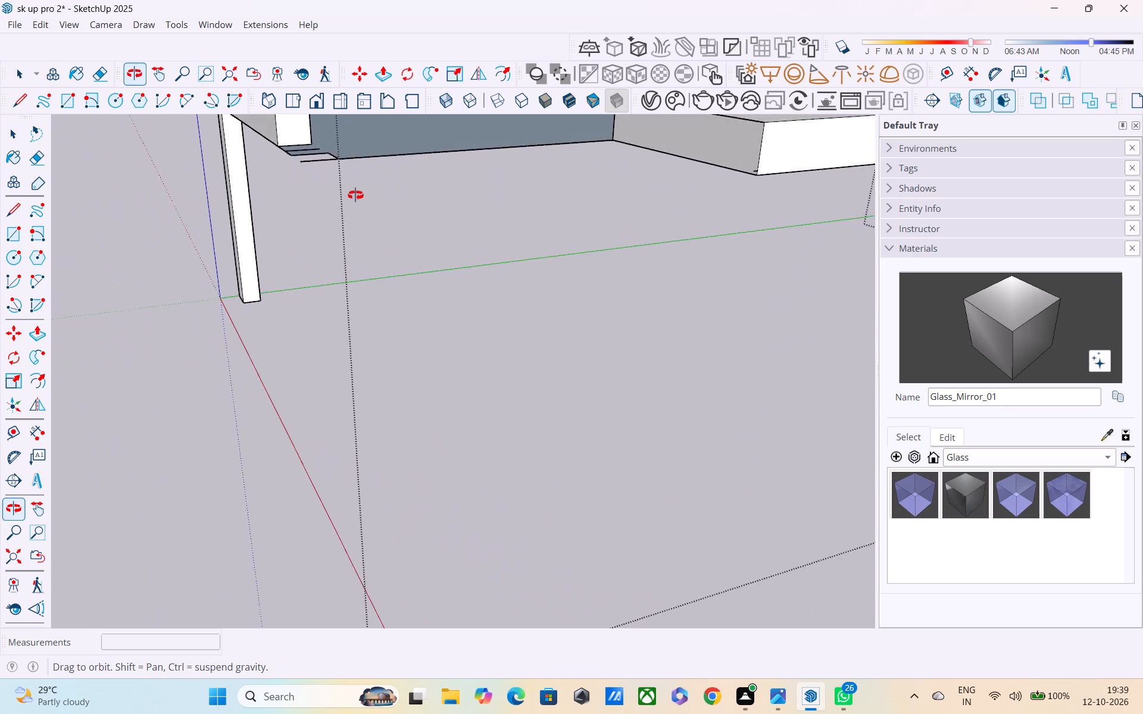
{"action": "middle_click_drag", "start_coordinate": [355, 195], "coordinate": [360, 241]}
{"action": "scroll", "coordinate": [355, 231], "scroll_direction": "down", "scroll_amount": 9}
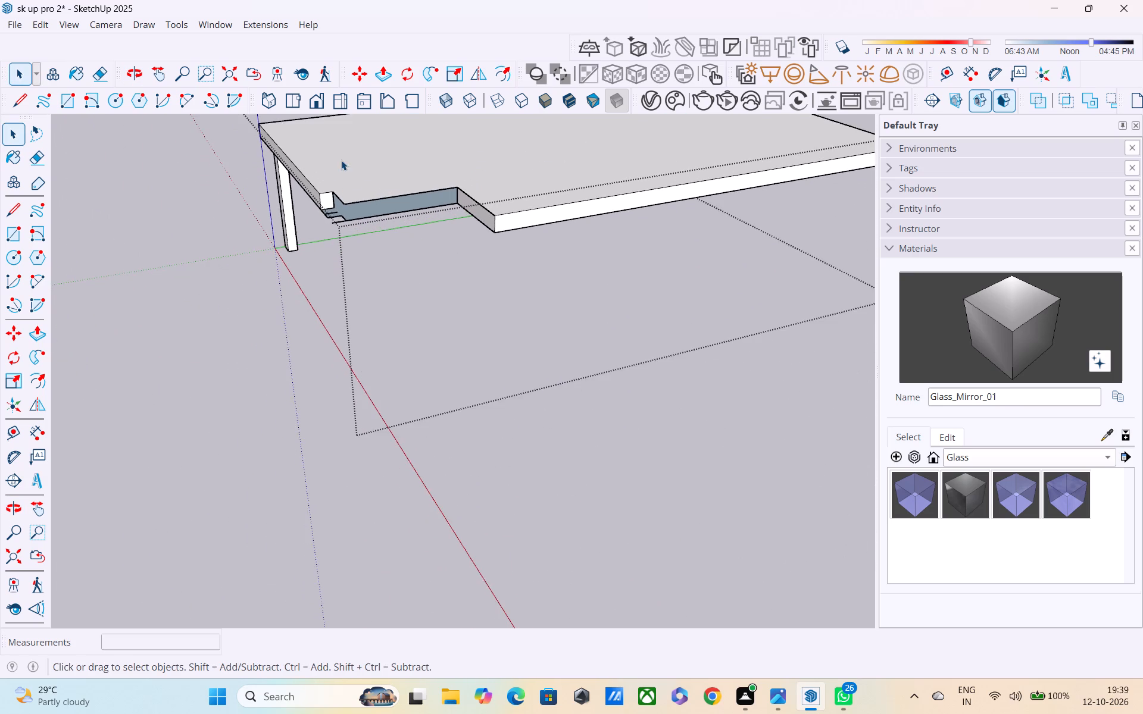
{"action": "scroll", "coordinate": [347, 173], "scroll_direction": "down", "scroll_amount": 5}
{"action": "middle_click_drag", "start_coordinate": [311, 173], "coordinate": [310, 141]}
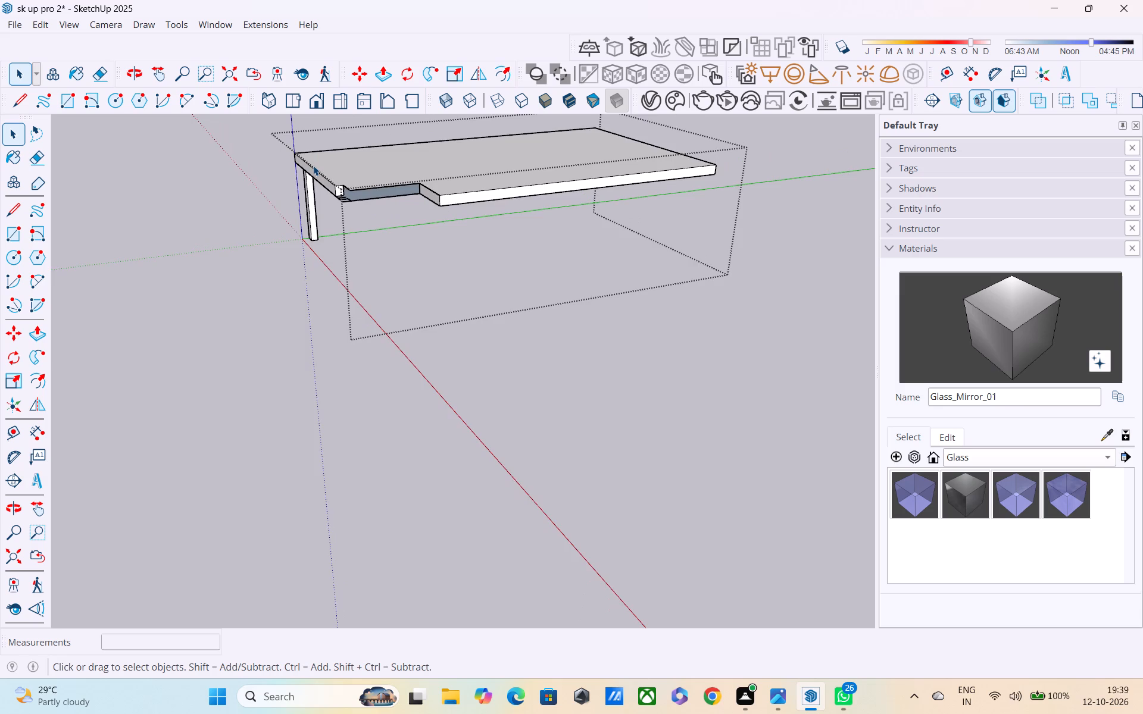
{"action": "scroll", "coordinate": [313, 165], "scroll_direction": "up", "scroll_amount": 3}
{"action": "middle_click_drag", "start_coordinate": [329, 180], "coordinate": [554, 217]}
{"action": "scroll", "coordinate": [506, 248], "scroll_direction": "up", "scroll_amount": 2}
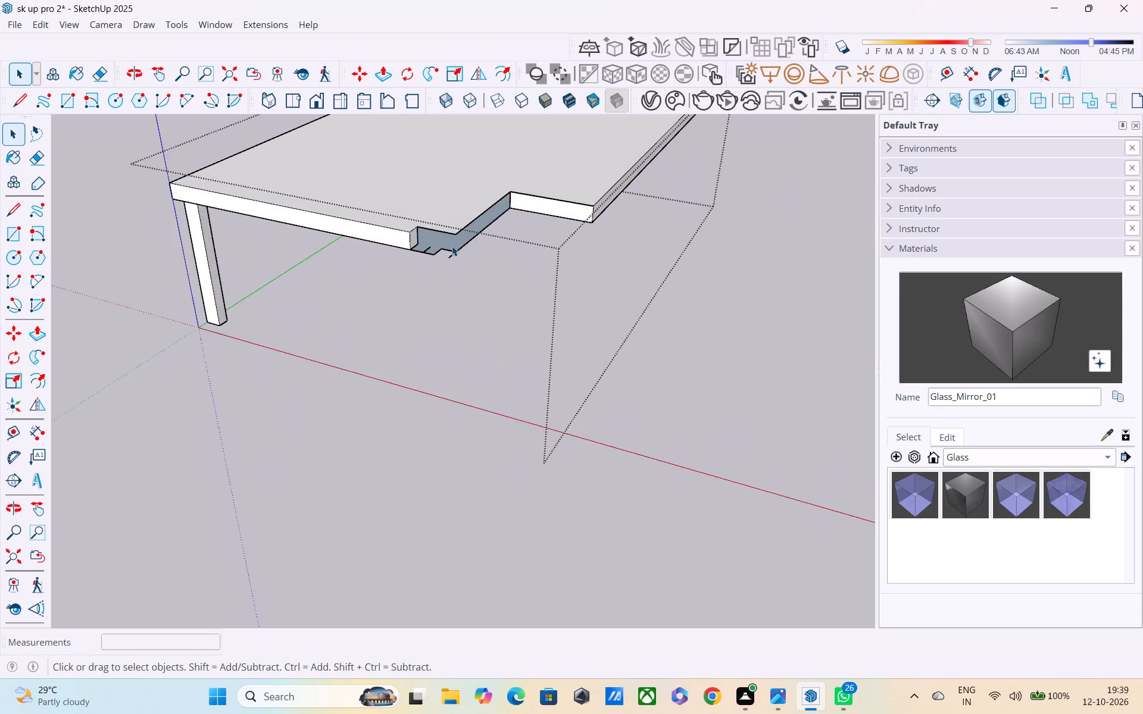
{"action": "scroll", "coordinate": [438, 242], "scroll_direction": "up", "scroll_amount": 3}
{"action": "middle_click_drag", "start_coordinate": [438, 242], "coordinate": [490, 315]}
{"action": "scroll", "coordinate": [455, 280], "scroll_direction": "up", "scroll_amount": 3}
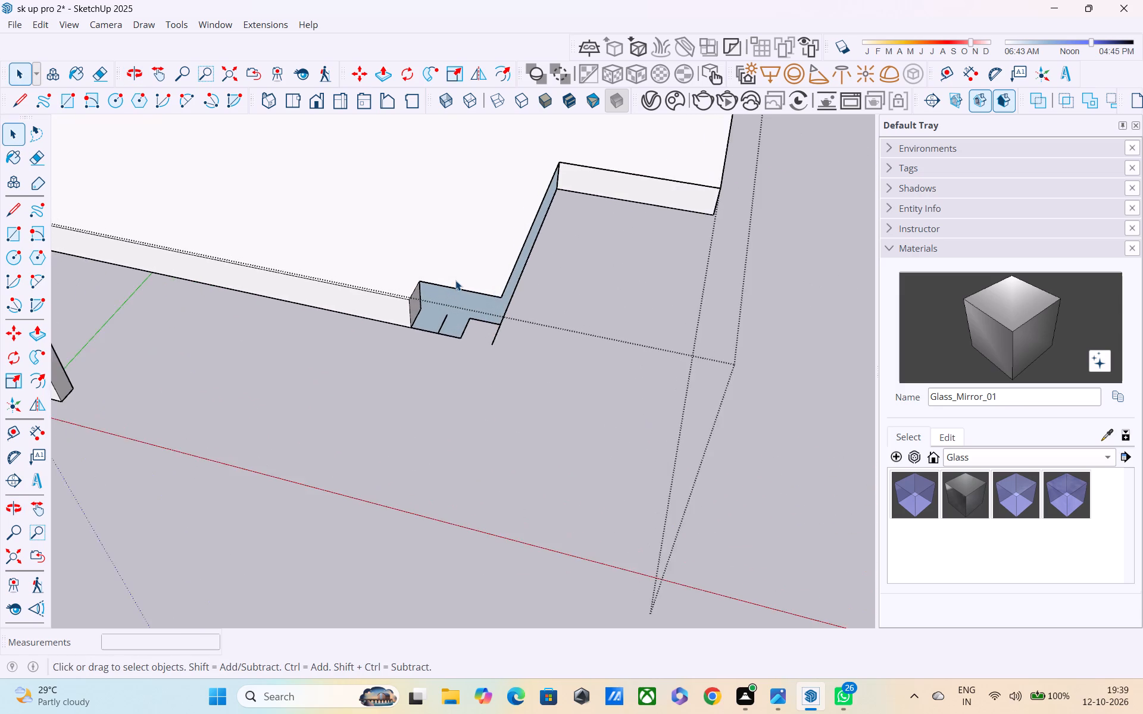
{"action": "scroll", "coordinate": [455, 280], "scroll_direction": "up", "scroll_amount": 3}
{"action": "middle_click_drag", "start_coordinate": [417, 265], "coordinate": [314, 158]}
{"action": "key", "text": "l"}
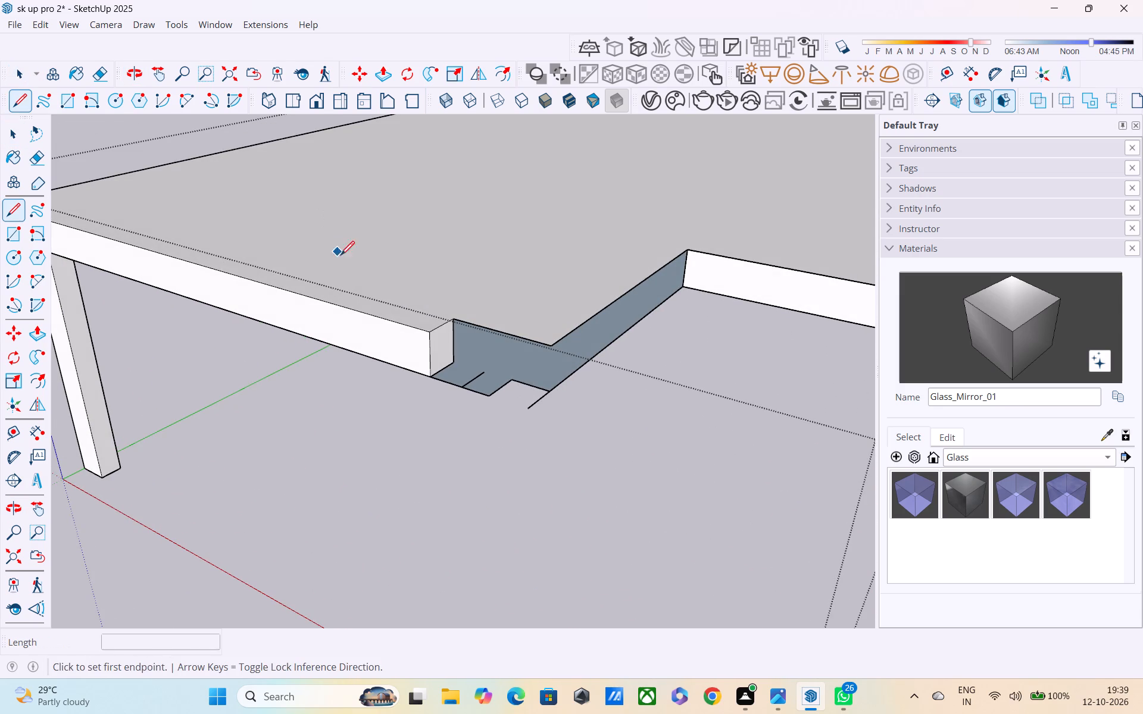
{"action": "scroll", "coordinate": [513, 326], "scroll_direction": "up", "scroll_amount": 3}
{"action": "middle_click_drag", "start_coordinate": [438, 333], "coordinate": [340, 231]}
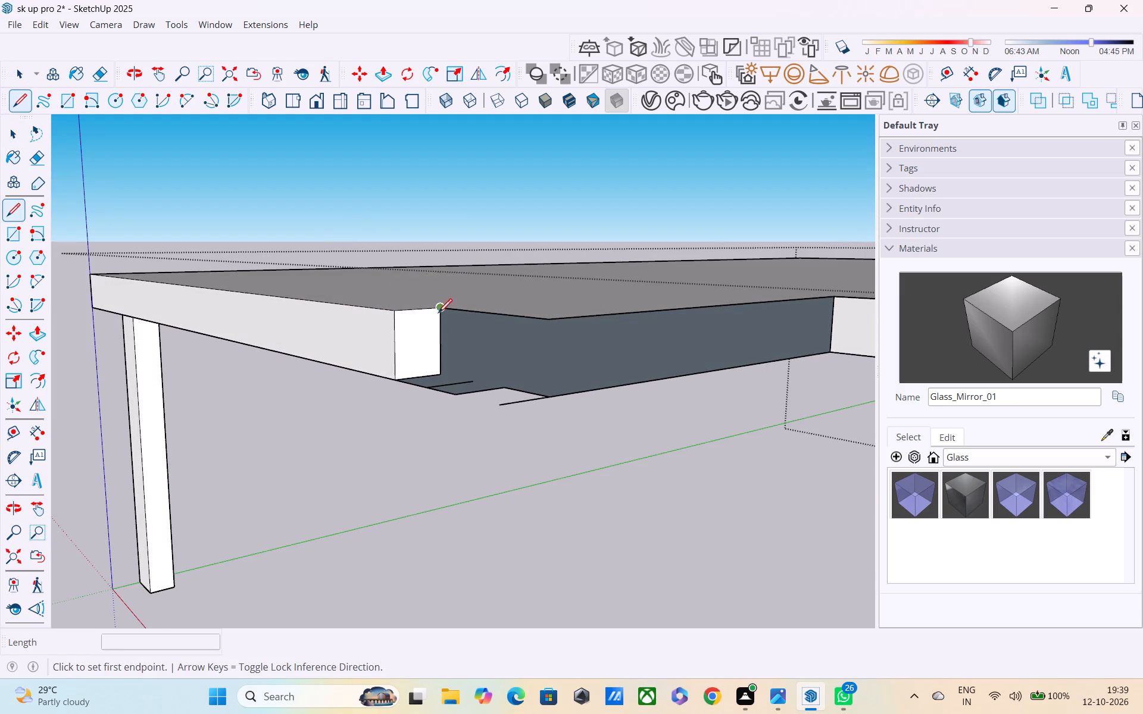
{"action": "left_click", "coordinate": [439, 311]}
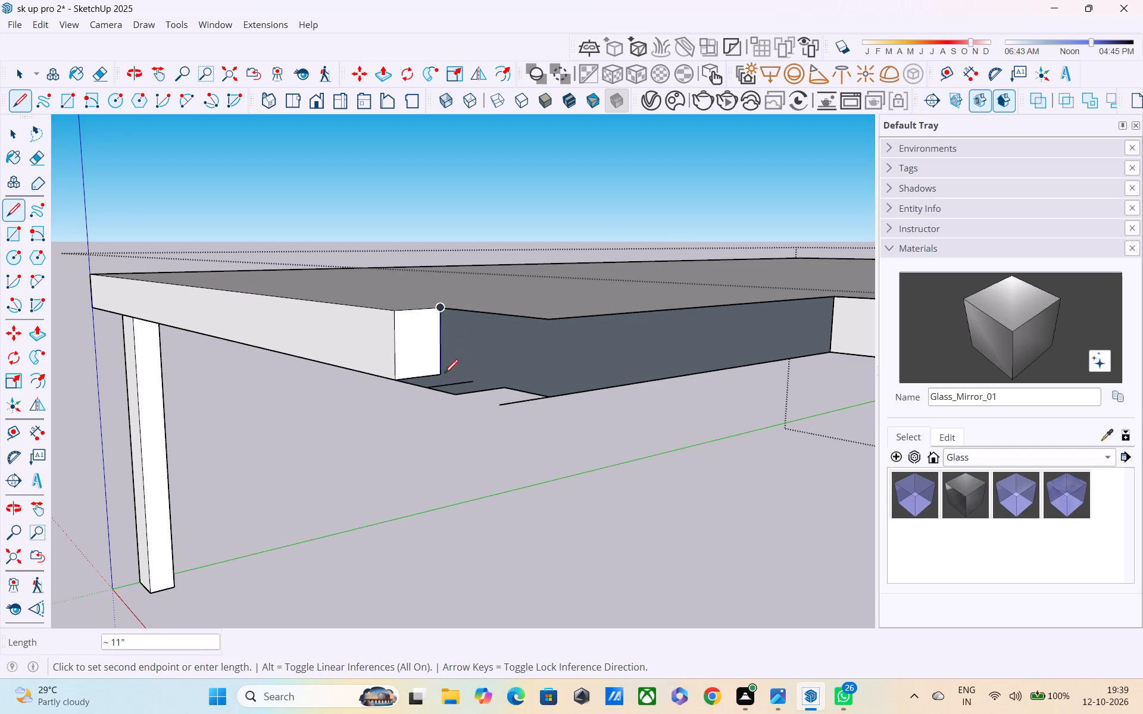
{"action": "left_click", "coordinate": [439, 377]}
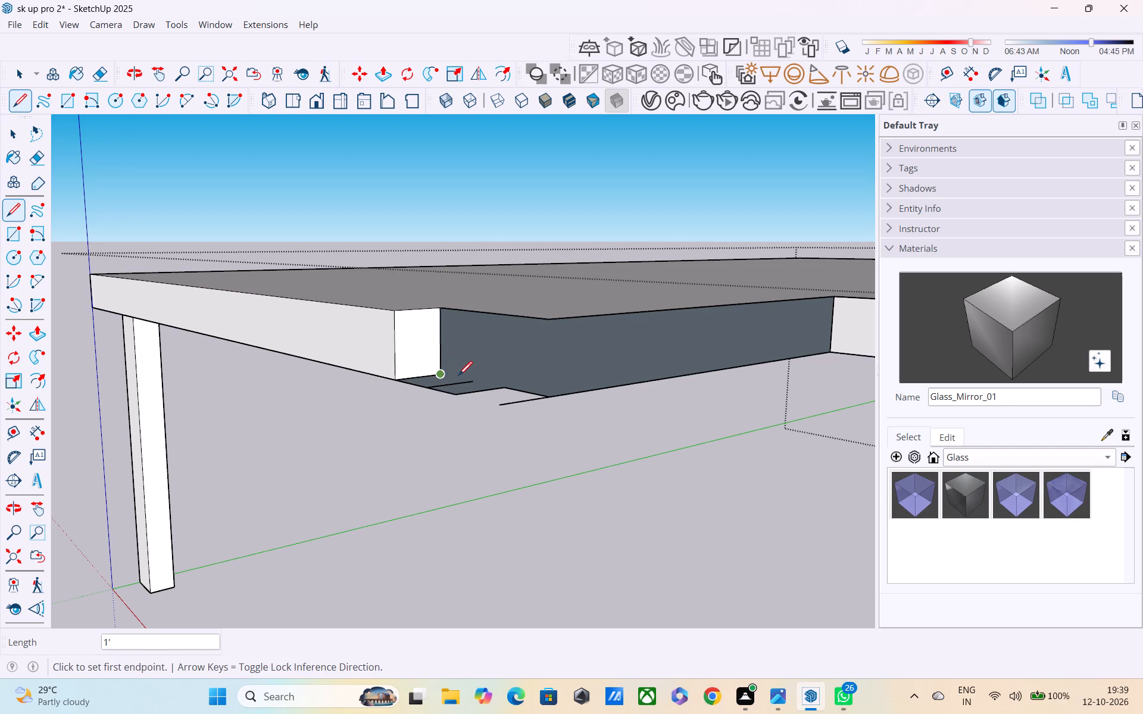
Draw a short line from the end face's inner top corner across the slab top, plus a perpendicular line about 2' 3 5/8" to the slab edge.
{"action": "middle_click_drag", "start_coordinate": [477, 382], "coordinate": [375, 421]}
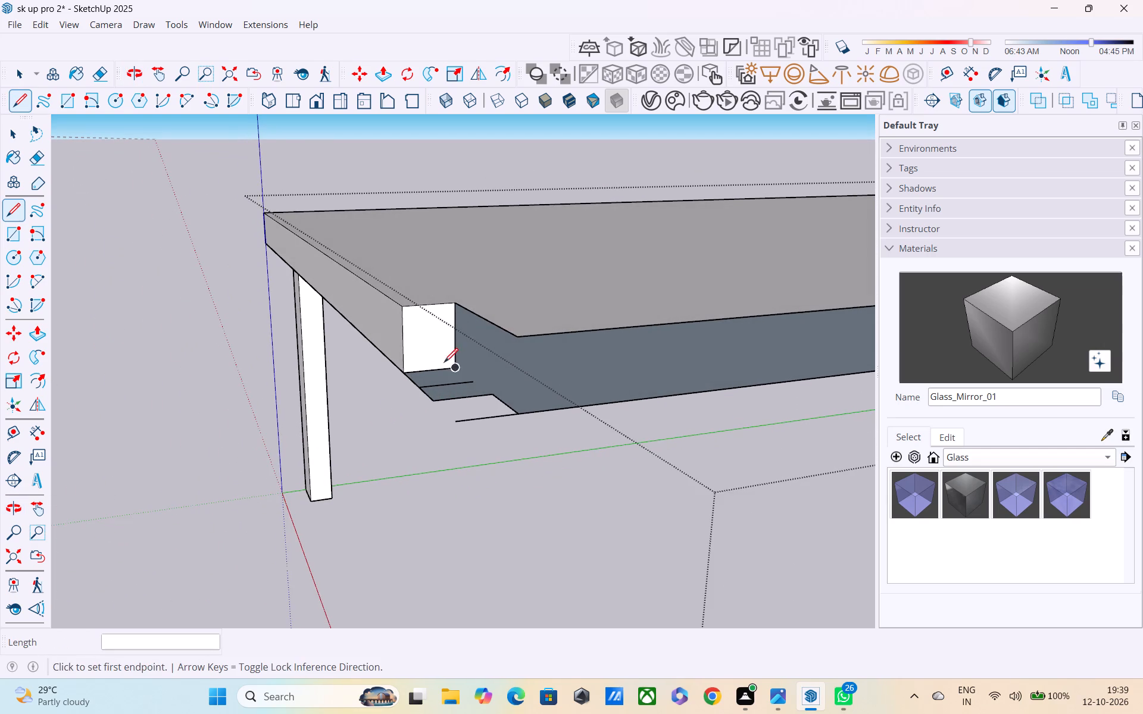
{"action": "scroll", "coordinate": [465, 356], "scroll_direction": "down", "scroll_amount": 1}
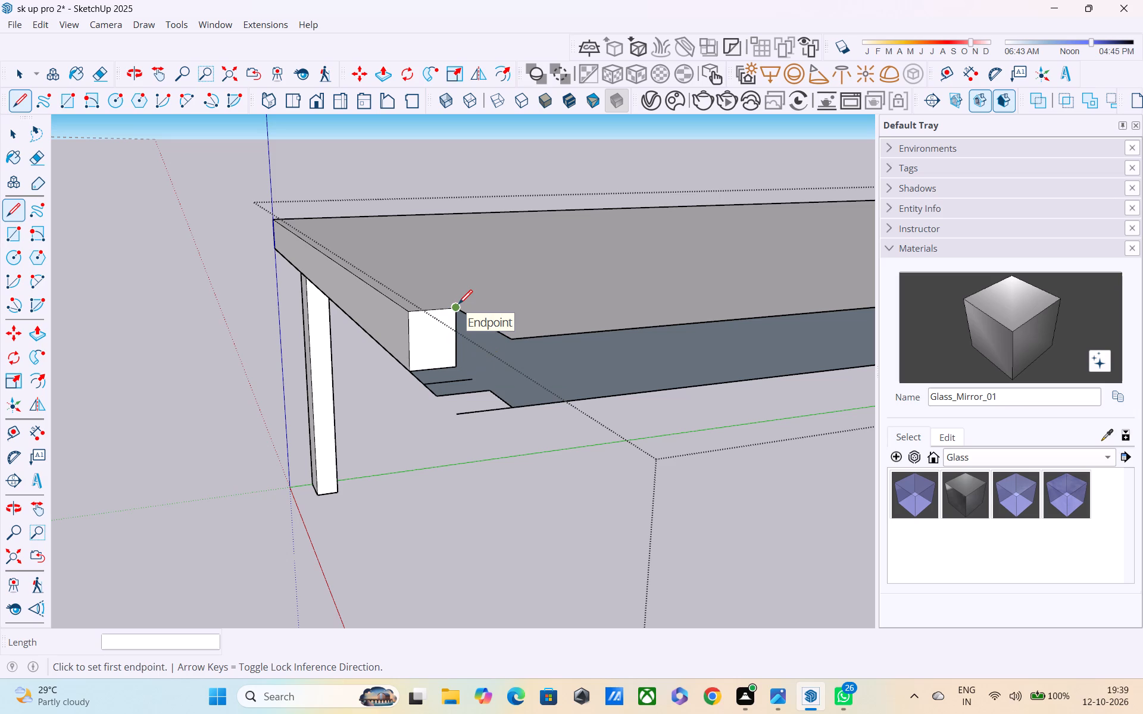
{"action": "middle_click_drag", "start_coordinate": [467, 328], "coordinate": [557, 450]}
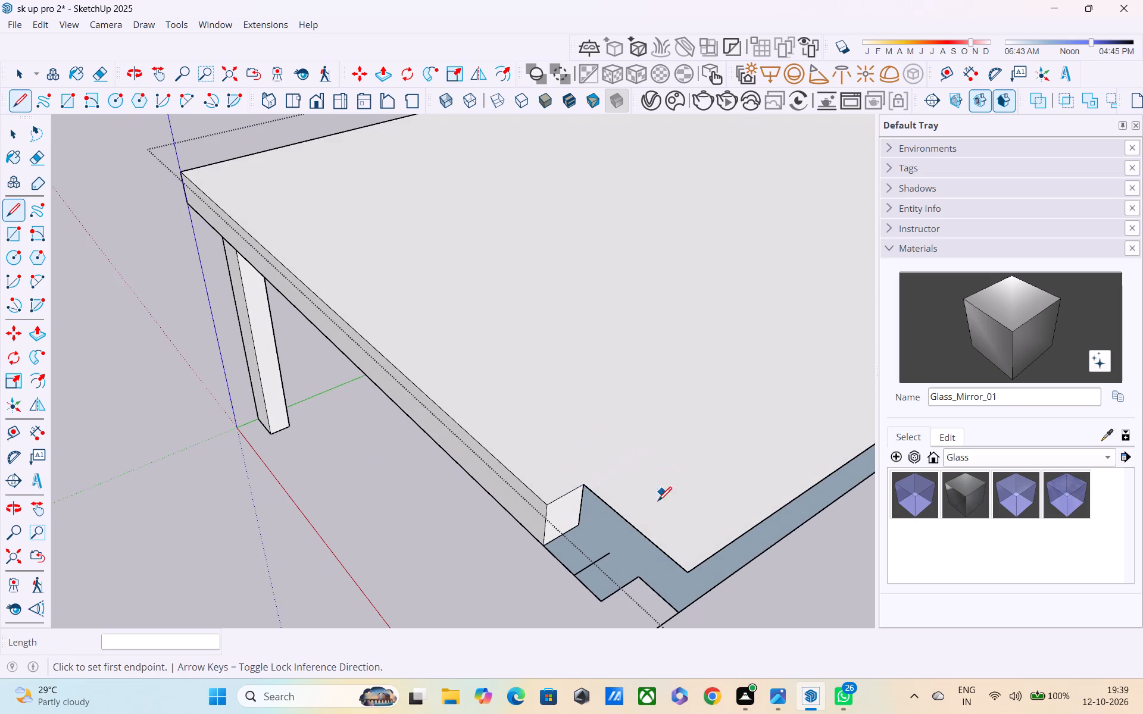
{"action": "left_click", "coordinate": [591, 481]}
{"action": "left_click", "coordinate": [611, 470]}
{"action": "key", "text": "space"}
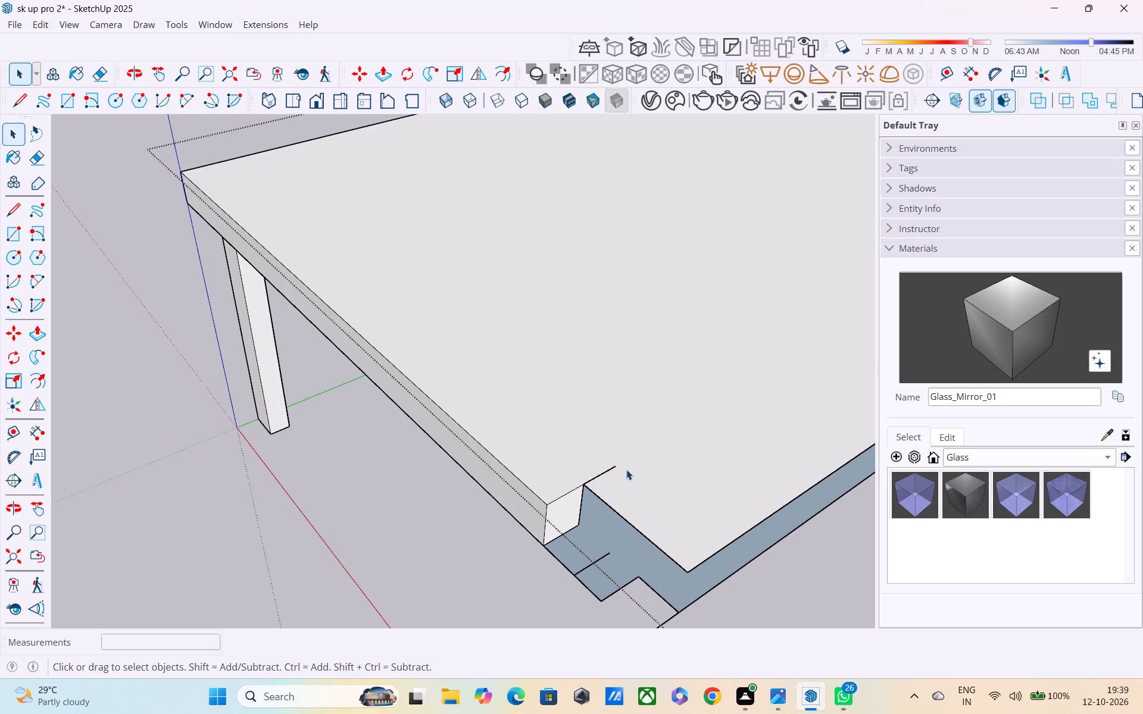
{"action": "key", "text": "l"}
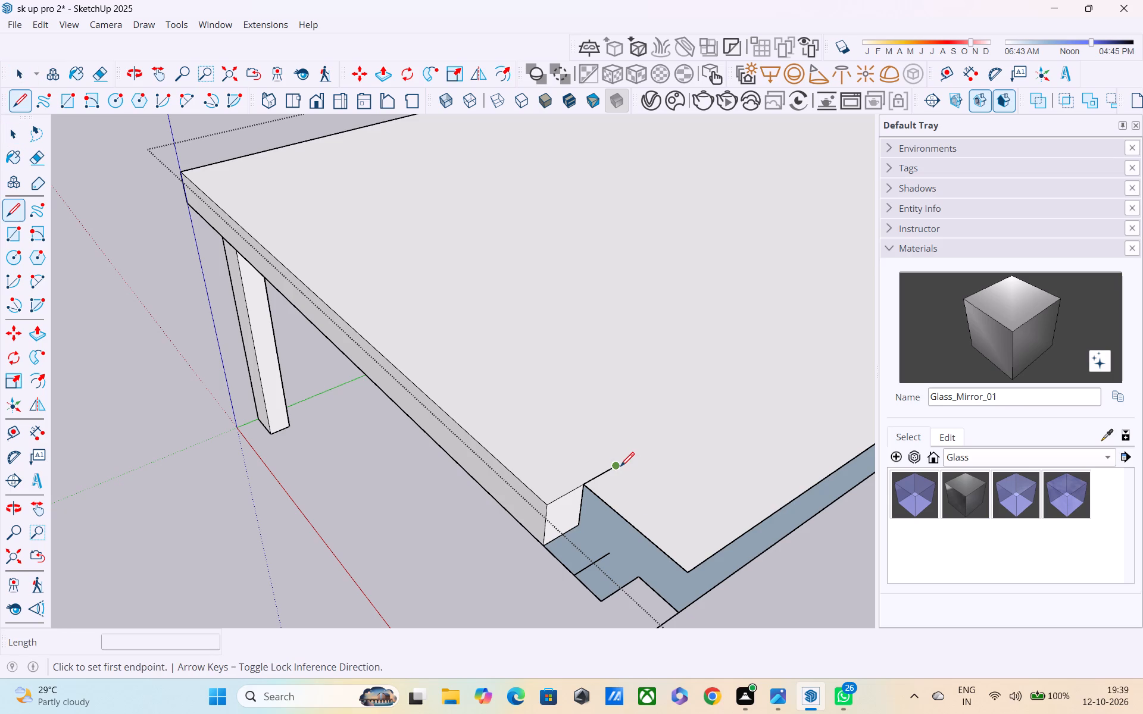
{"action": "left_click", "coordinate": [616, 469]}
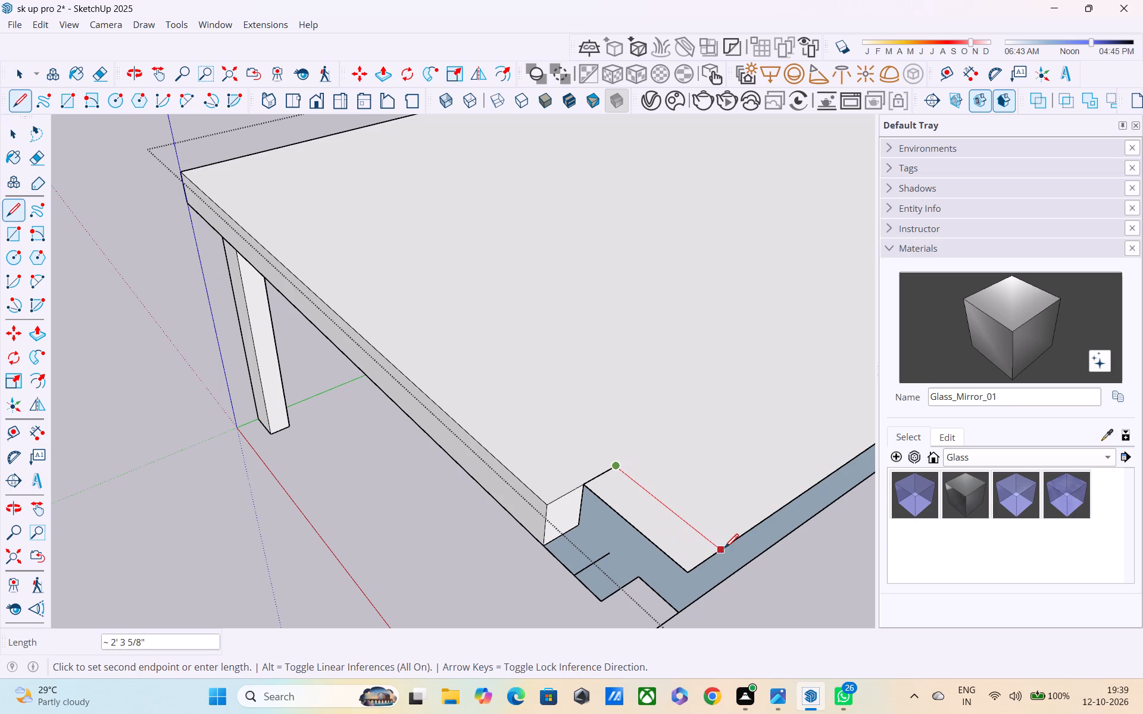
{"action": "left_click", "coordinate": [724, 549]}
{"action": "key", "text": "Escape"}
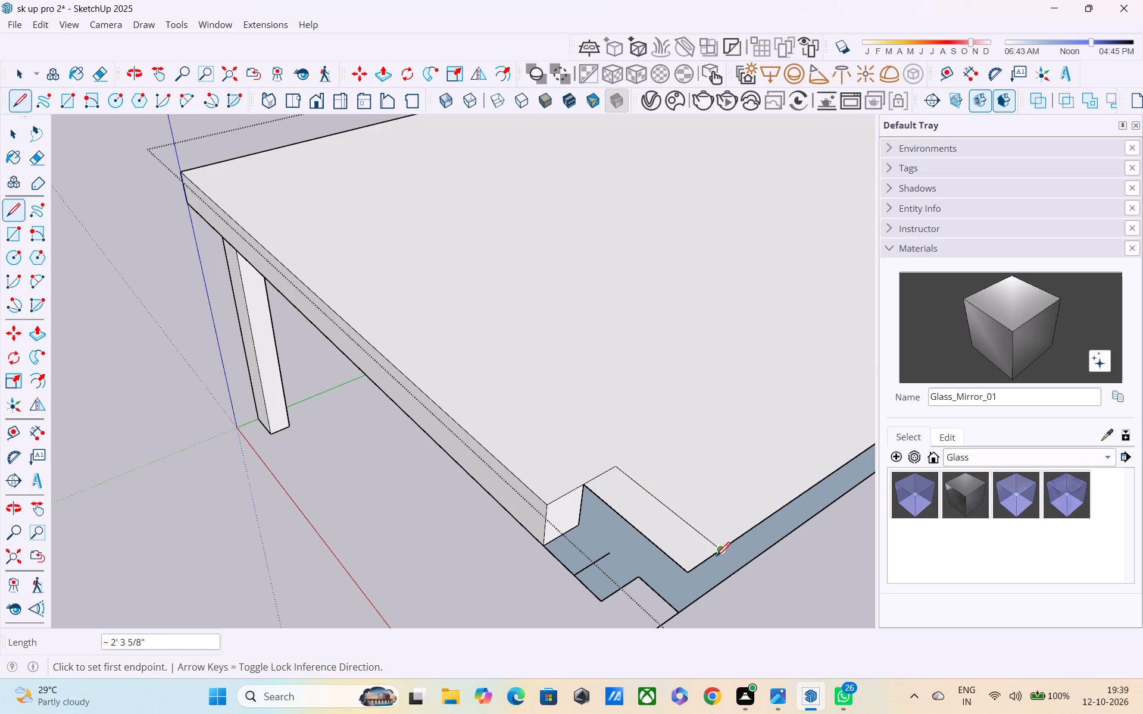
{"action": "key", "text": "space"}
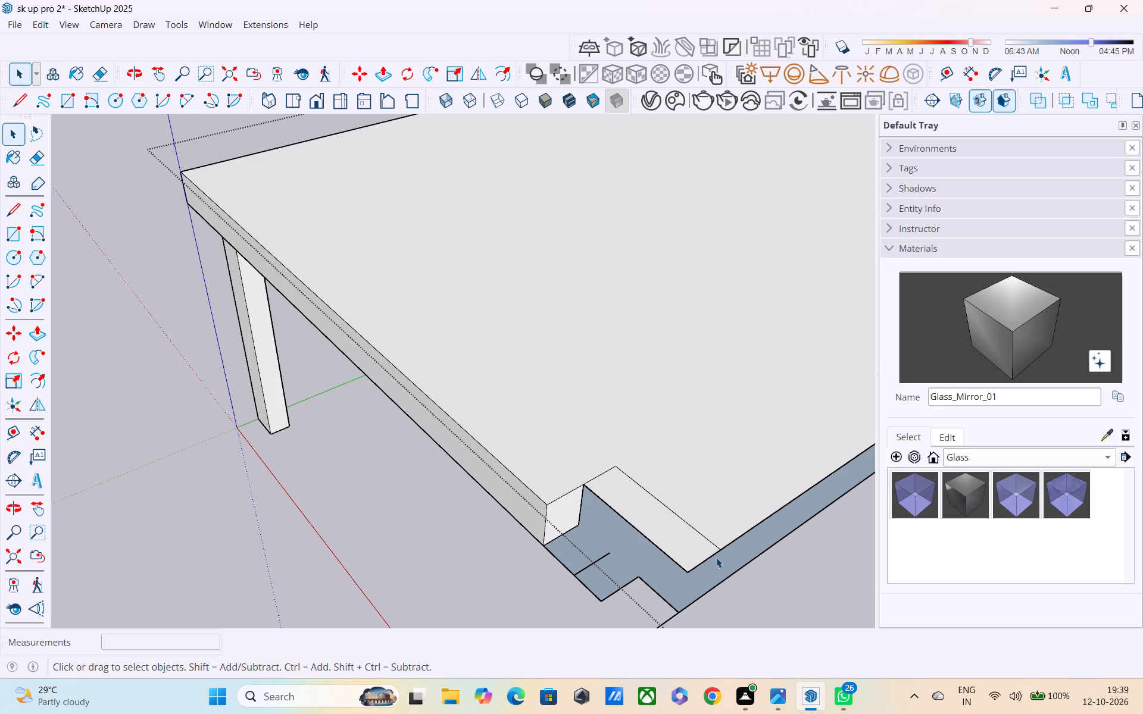
Erase the notch's old top edge and the stray line stubs around its corner and underside, and leave the slab group.
{"action": "key", "text": "e"}
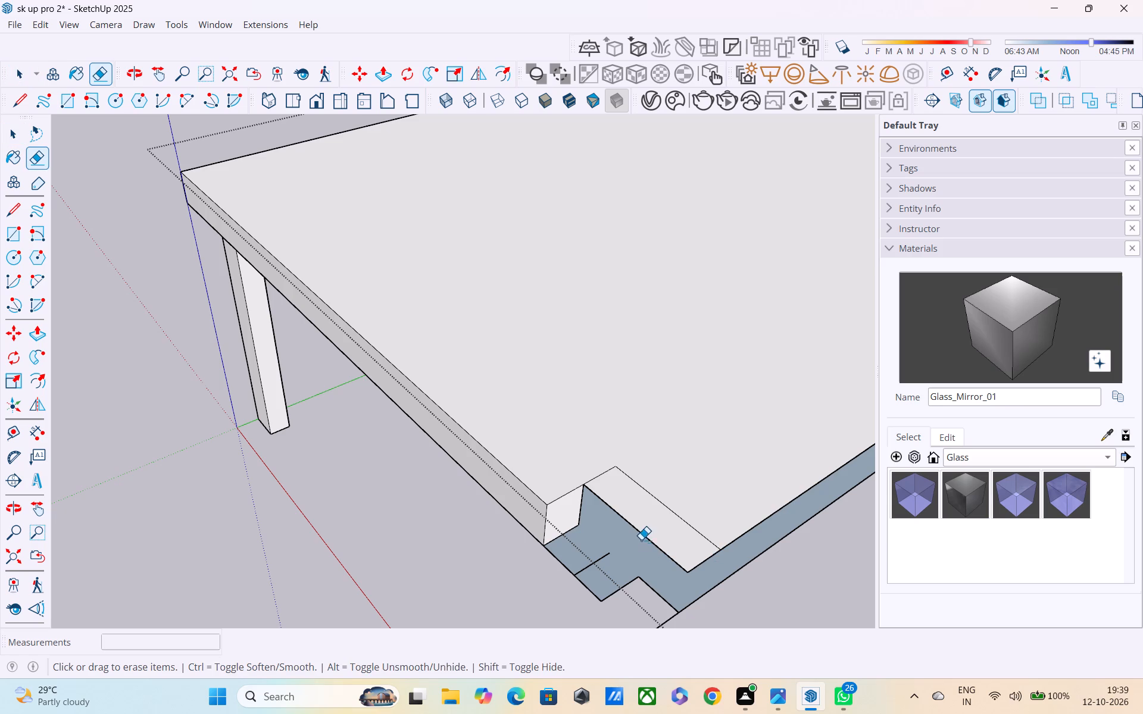
{"action": "left_click", "coordinate": [641, 532]}
{"action": "scroll", "coordinate": [669, 561], "scroll_direction": "down", "scroll_amount": 3}
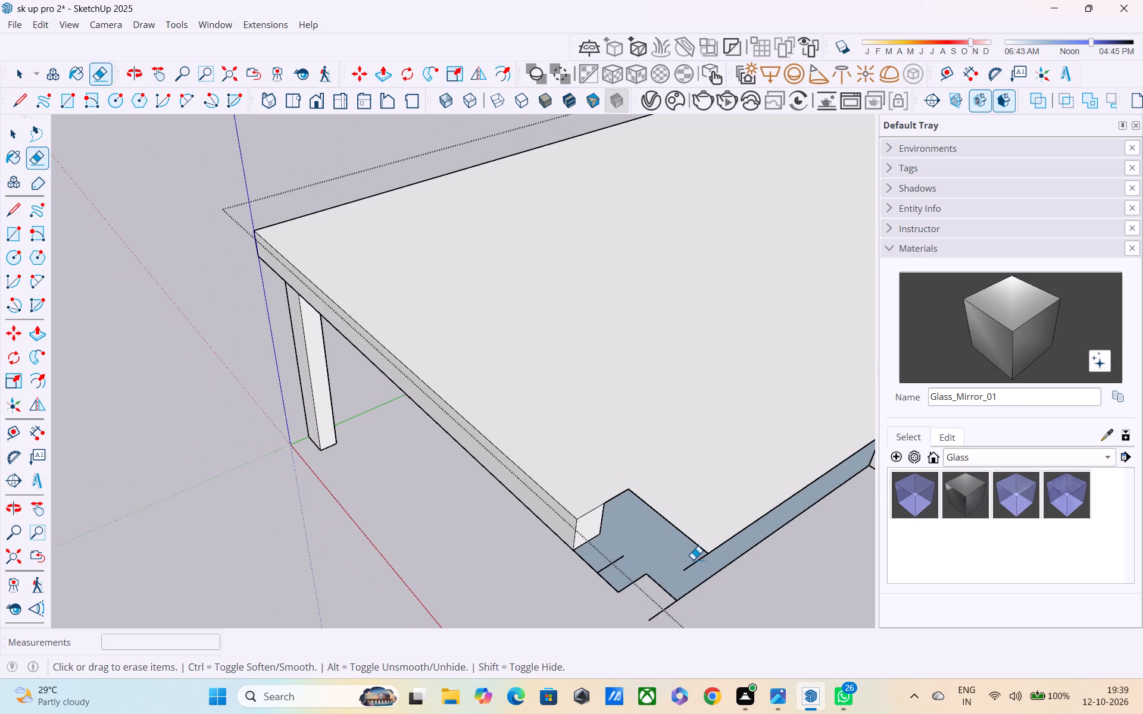
{"action": "left_click", "coordinate": [697, 562]}
{"action": "left_click", "coordinate": [664, 613]}
{"action": "left_click", "coordinate": [608, 568]}
{"action": "scroll", "coordinate": [640, 568], "scroll_direction": "down", "scroll_amount": 4}
{"action": "middle_click_drag", "start_coordinate": [658, 588], "coordinate": [711, 528]}
{"action": "scroll", "coordinate": [714, 528], "scroll_direction": "up", "scroll_amount": 1}
{"action": "scroll", "coordinate": [716, 528], "scroll_direction": "down", "scroll_amount": 5}
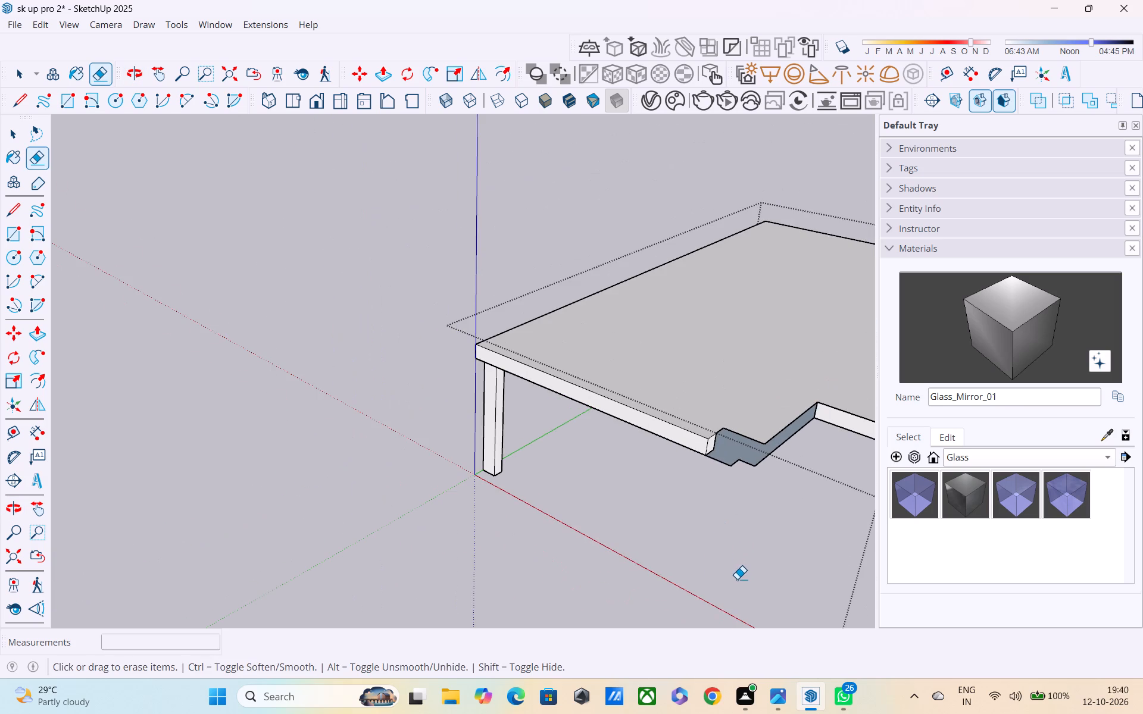
{"action": "key", "text": "space"}
{"action": "left_click", "coordinate": [446, 439]}
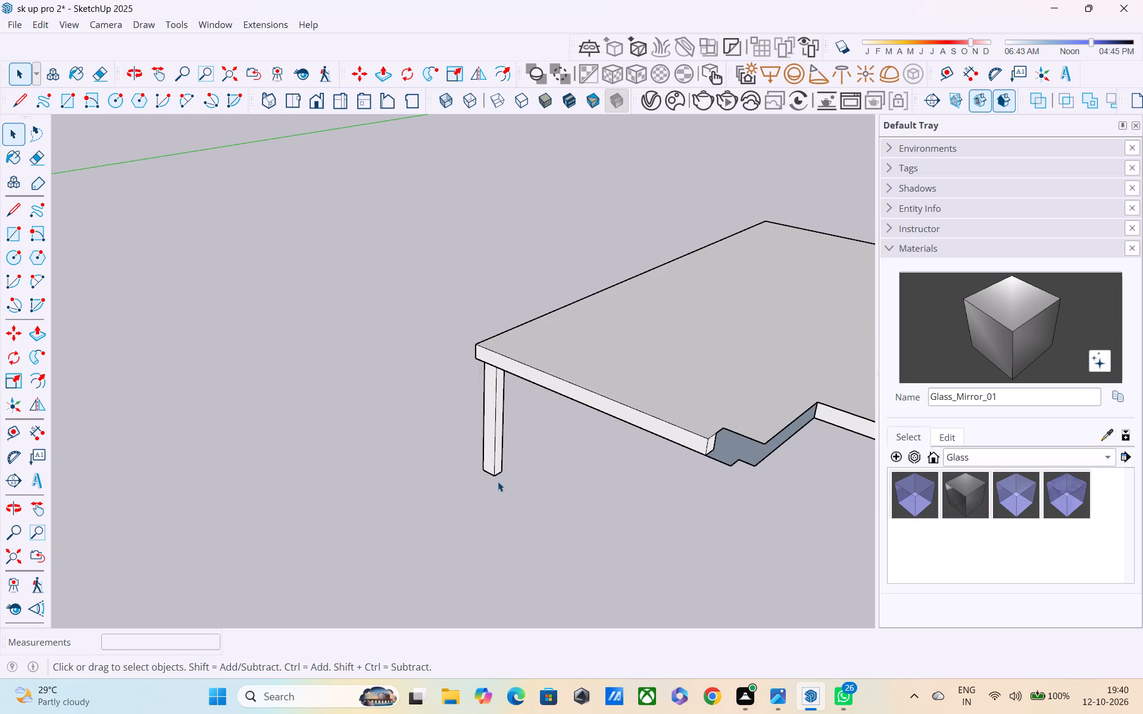
Move the detached slab group about 225' 3" onto the building, seating its post's base corner on the floor slab above the lower post.
{"action": "key", "text": "n"}
{"action": "key", "text": "m"}
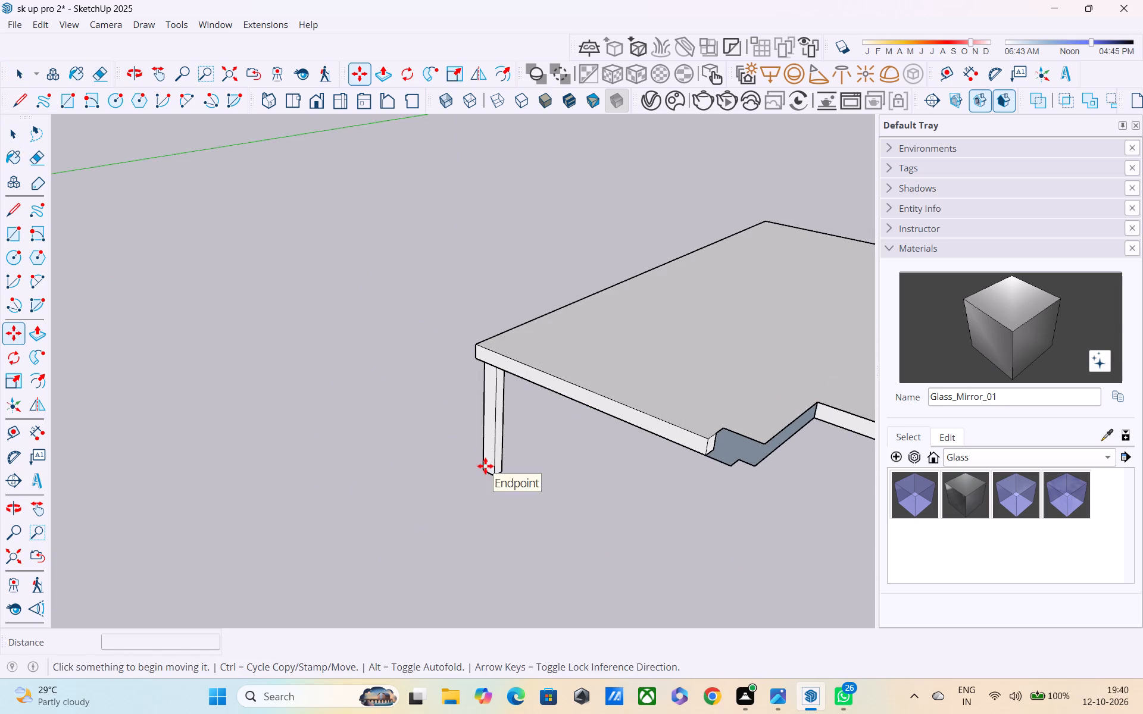
{"action": "left_click", "coordinate": [482, 471]}
{"action": "scroll", "coordinate": [335, 505], "scroll_direction": "down", "scroll_amount": 9}
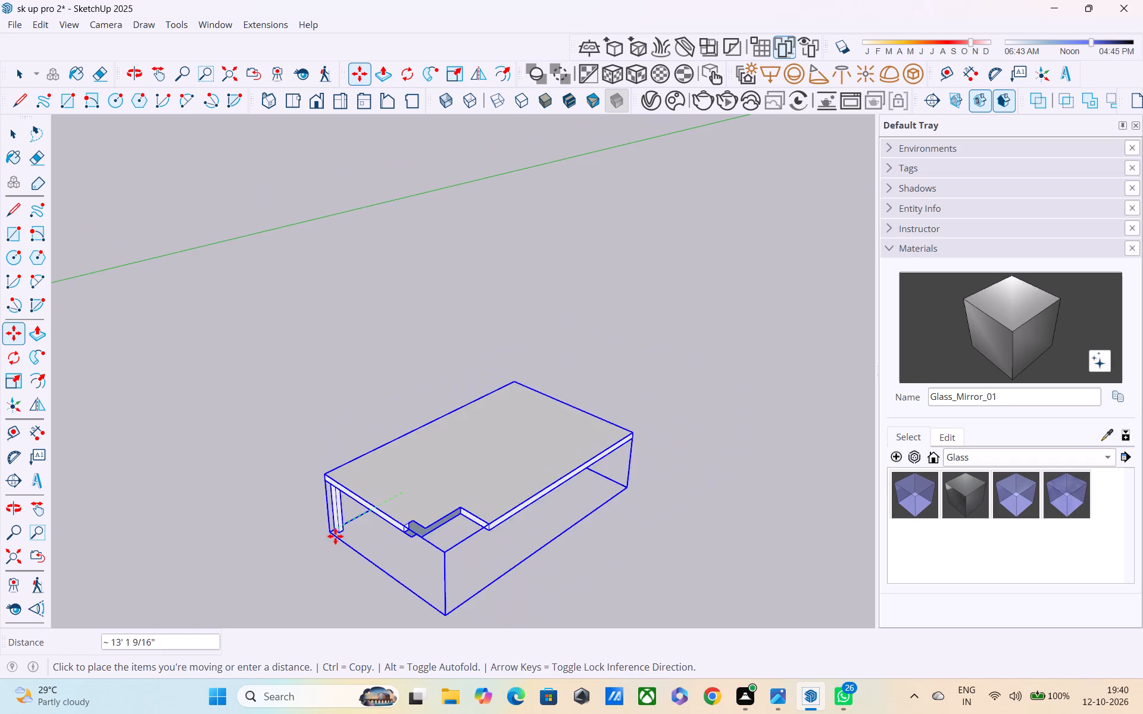
{"action": "middle_click_drag", "start_coordinate": [331, 557], "coordinate": [329, 369]}
{"action": "scroll", "coordinate": [329, 377], "scroll_direction": "down", "scroll_amount": 7}
{"action": "scroll", "coordinate": [172, 538], "scroll_direction": "down", "scroll_amount": 9}
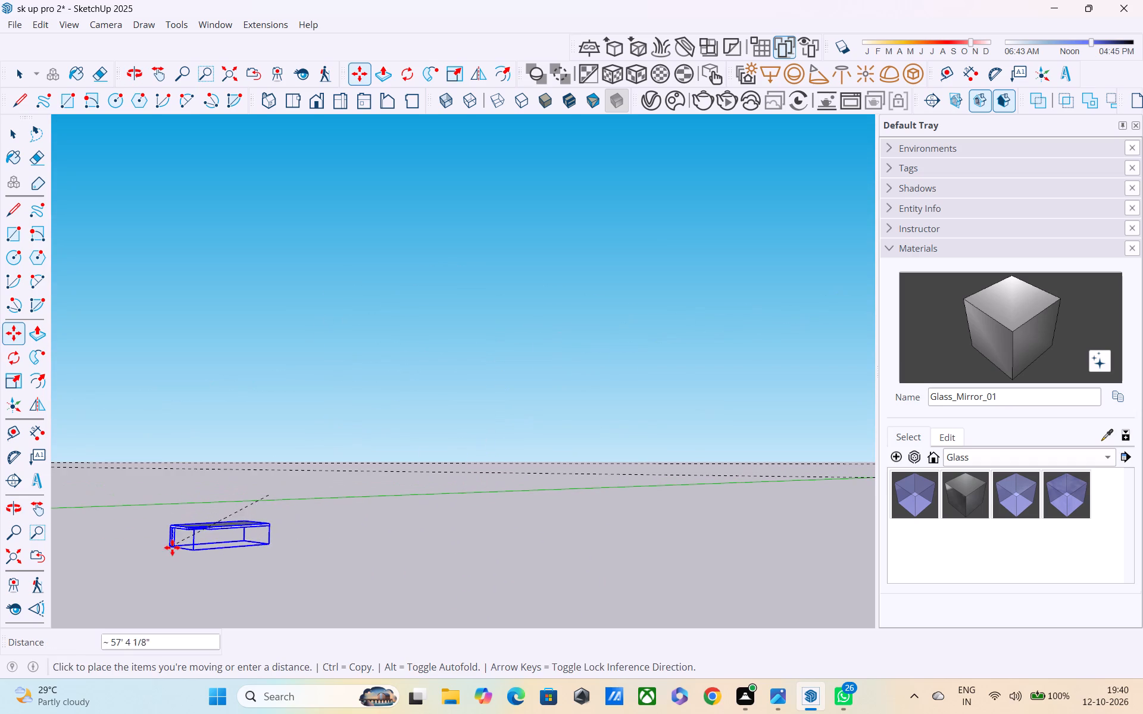
{"action": "middle_click_drag", "start_coordinate": [175, 550], "coordinate": [552, 542], "text": "shift"}
{"action": "middle_click_drag", "start_coordinate": [145, 473], "coordinate": [354, 516]}
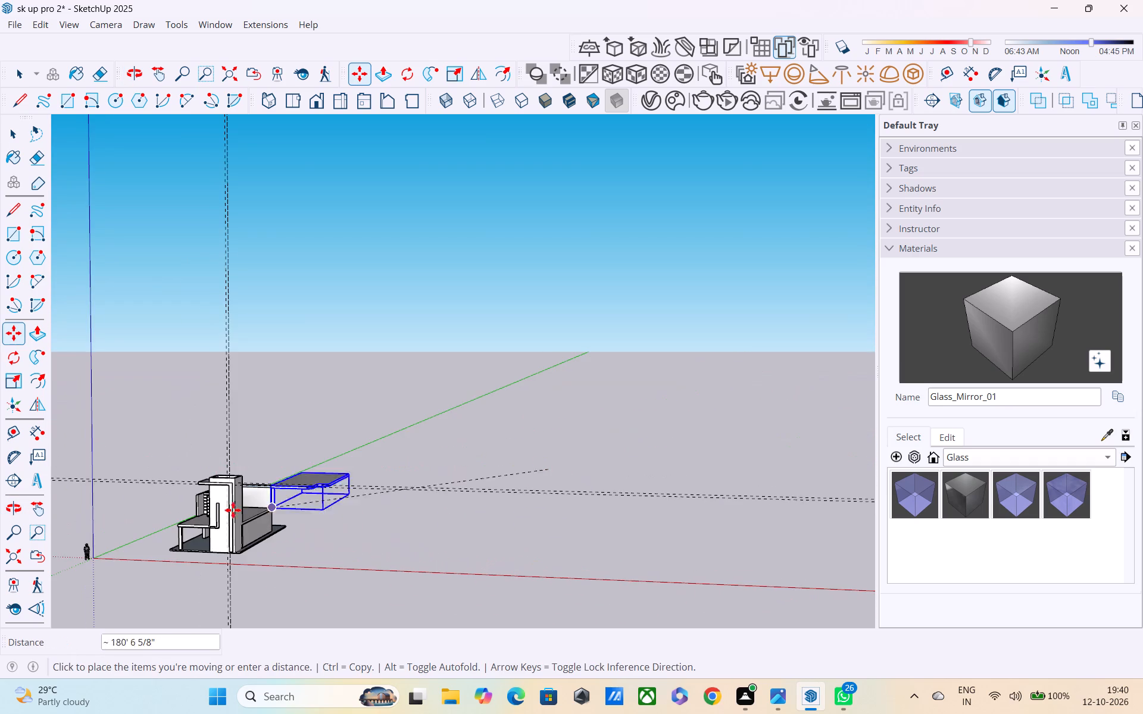
{"action": "scroll", "coordinate": [217, 510], "scroll_direction": "up", "scroll_amount": 2}
{"action": "middle_click_drag", "start_coordinate": [180, 530], "coordinate": [305, 545]}
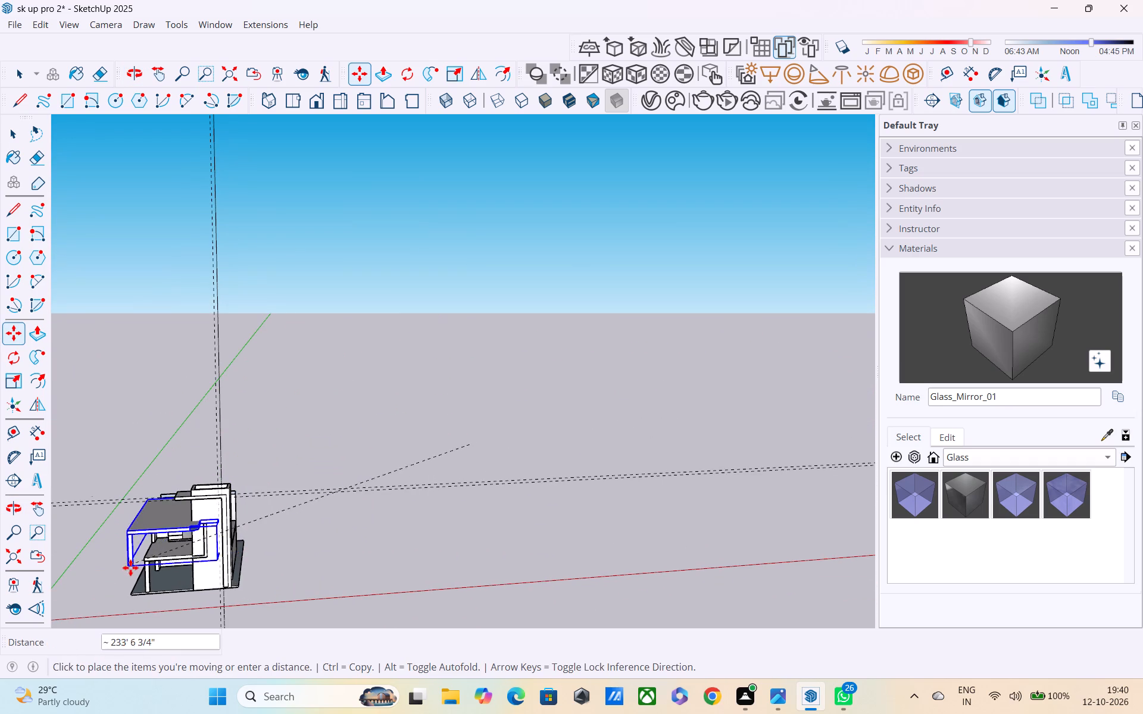
{"action": "scroll", "coordinate": [140, 570], "scroll_direction": "up", "scroll_amount": 5}
{"action": "middle_click_drag", "start_coordinate": [146, 556], "coordinate": [239, 559]}
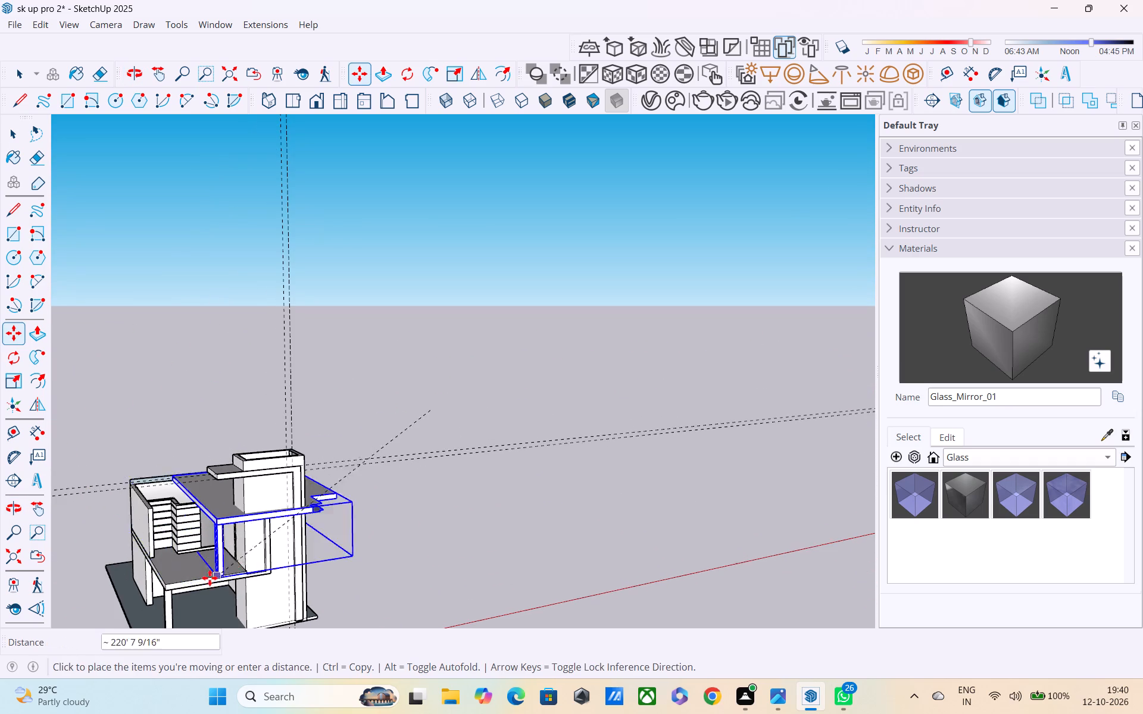
{"action": "scroll", "coordinate": [213, 576], "scroll_direction": "up", "scroll_amount": 3}
{"action": "scroll", "coordinate": [164, 596], "scroll_direction": "up", "scroll_amount": 2}
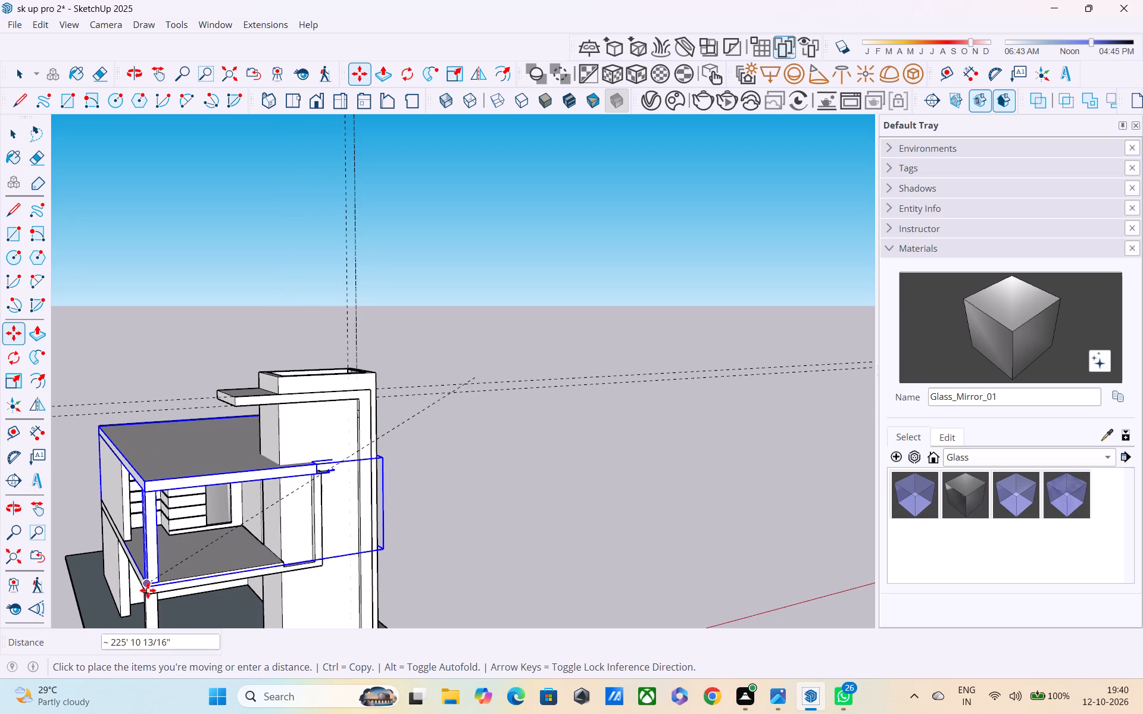
{"action": "middle_click_drag", "start_coordinate": [148, 587], "coordinate": [314, 556]}
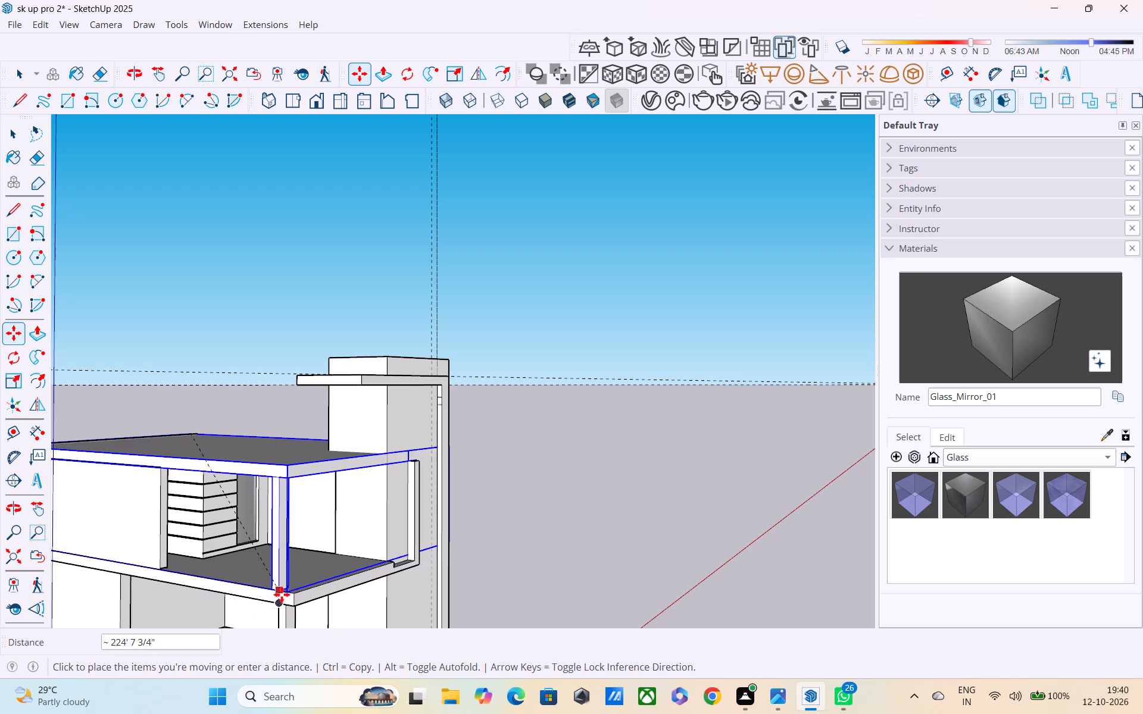
{"action": "scroll", "coordinate": [280, 588], "scroll_direction": "up", "scroll_amount": 2}
{"action": "middle_click_drag", "start_coordinate": [282, 613], "coordinate": [317, 577]}
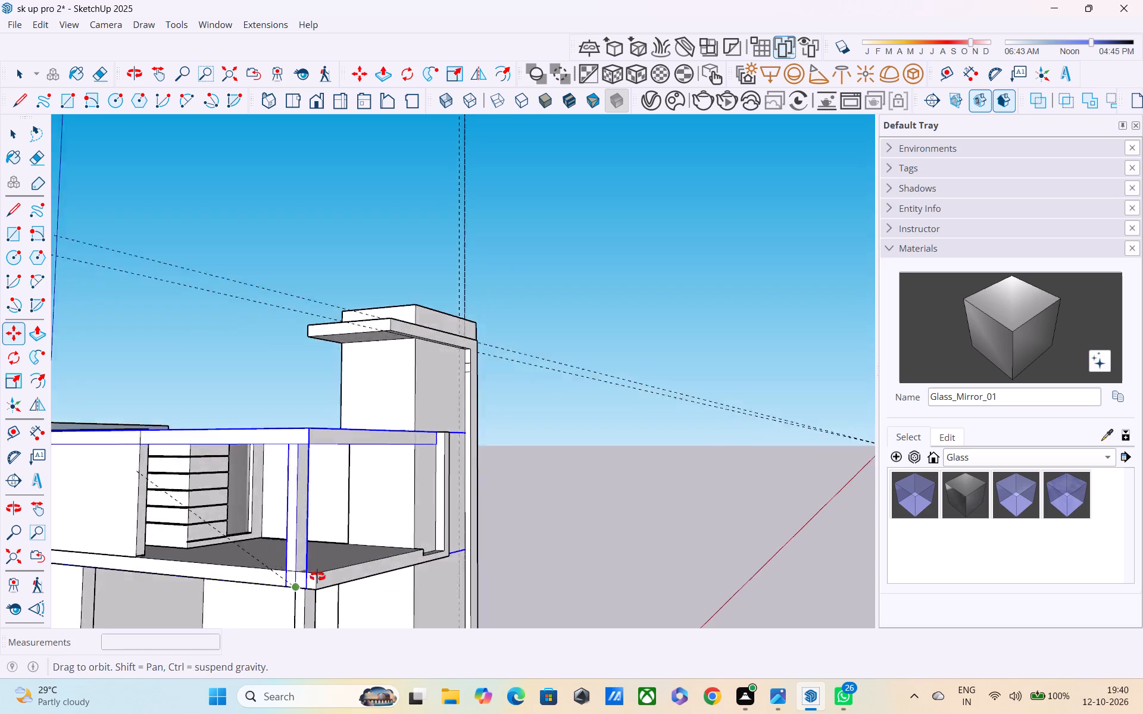
{"action": "middle_click_drag", "start_coordinate": [317, 577], "coordinate": [379, 519]}
{"action": "scroll", "coordinate": [382, 530], "scroll_direction": "up", "scroll_amount": 2}
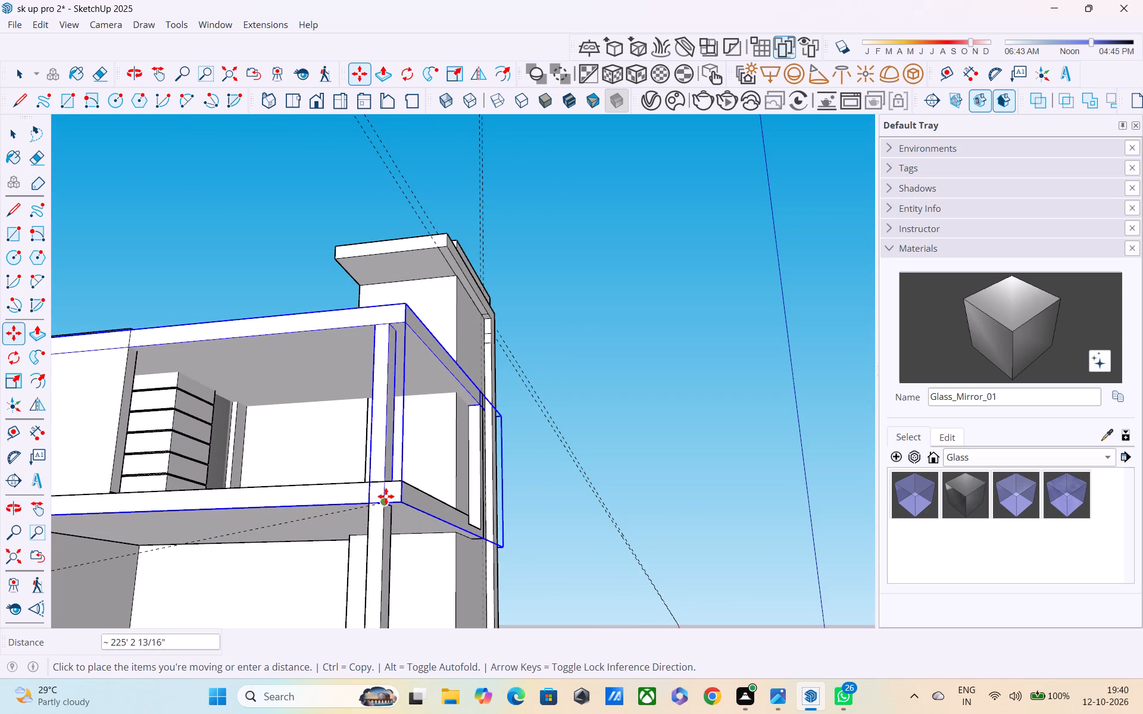
{"action": "left_click", "coordinate": [388, 478]}
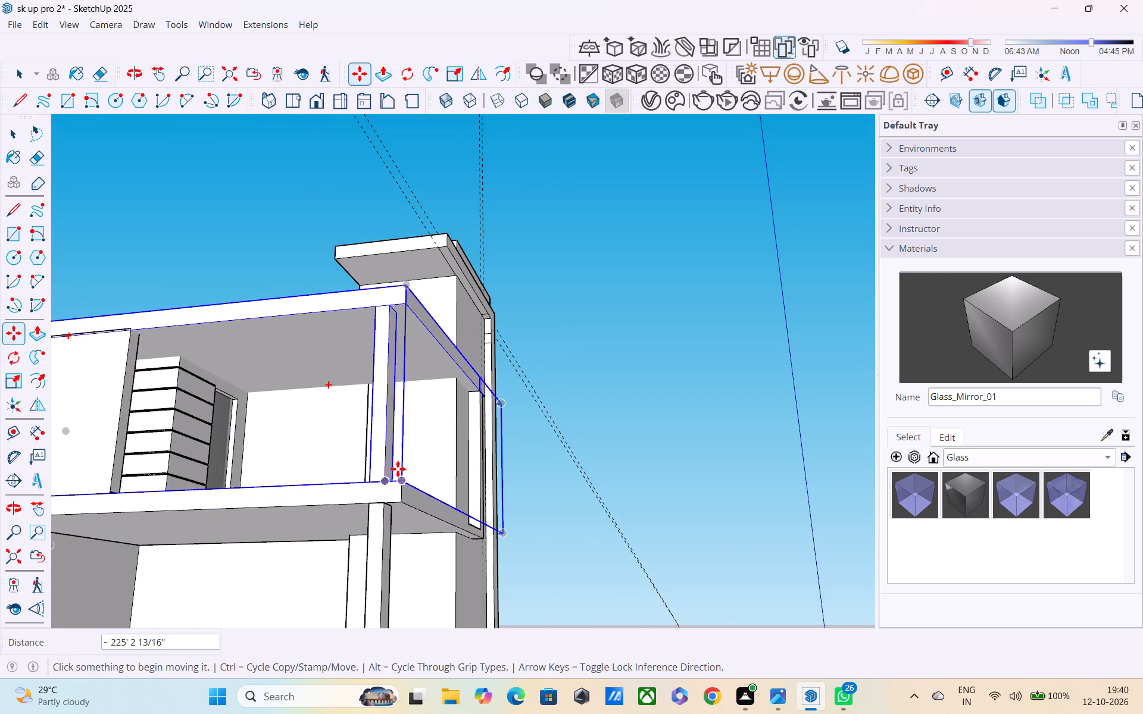
{"action": "middle_click_drag", "start_coordinate": [420, 459], "coordinate": [230, 644]}
{"action": "scroll", "coordinate": [520, 396], "scroll_direction": "down", "scroll_amount": 1}
{"action": "middle_click_drag", "start_coordinate": [513, 397], "coordinate": [0, 495]}
{"action": "scroll", "coordinate": [286, 322], "scroll_direction": "up", "scroll_amount": 3}
{"action": "key", "text": "space"}
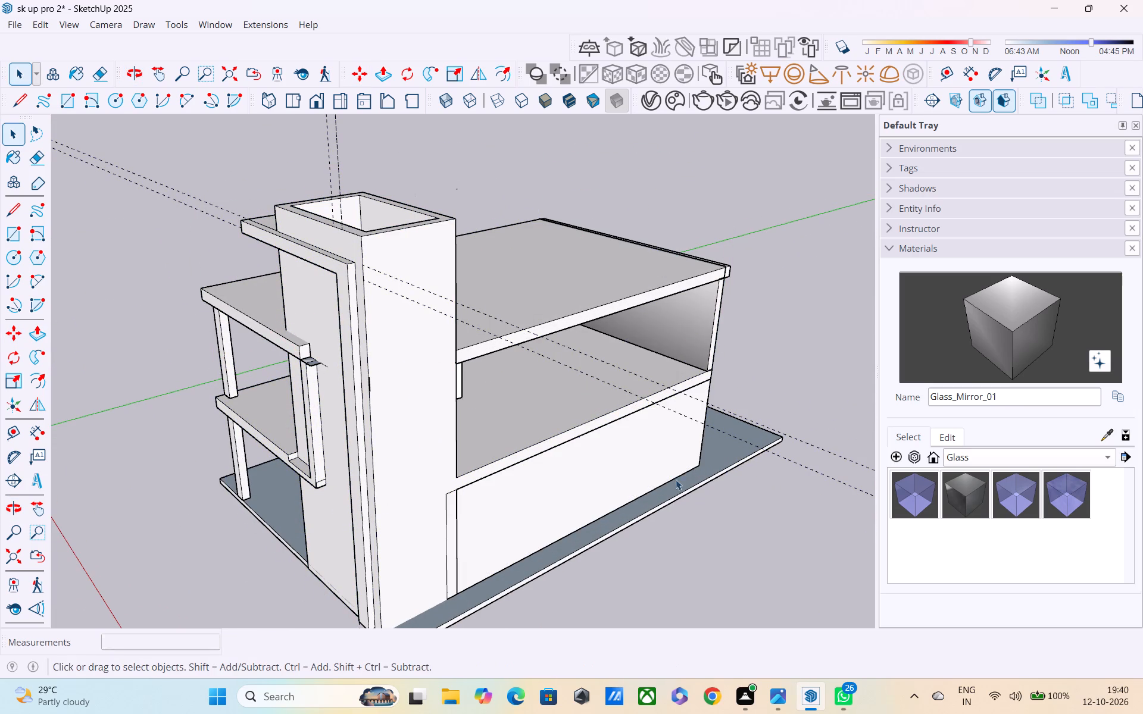
{"action": "left_click", "coordinate": [768, 497]}
Open the upper slab group and delete the leftover underside edge and the loose line segment beyond the slab's end.
{"action": "scroll", "coordinate": [180, 447], "scroll_direction": "up", "scroll_amount": 3}
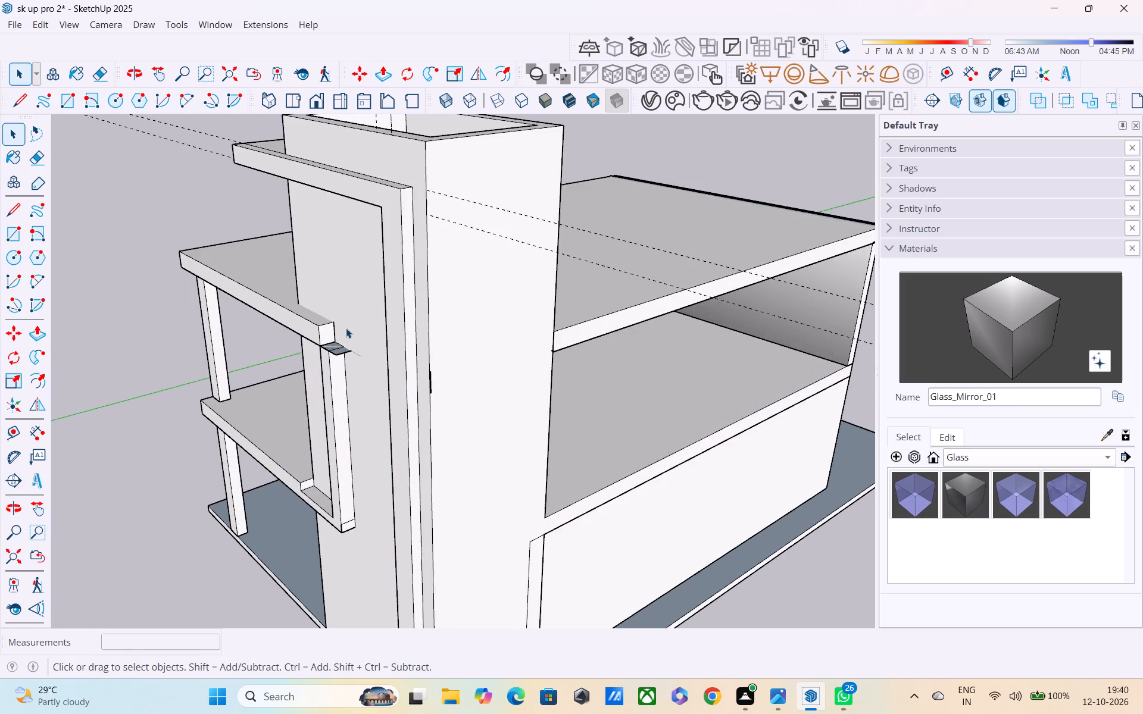
{"action": "scroll", "coordinate": [346, 328], "scroll_direction": "up", "scroll_amount": 3}
{"action": "middle_click_drag", "start_coordinate": [348, 328], "coordinate": [501, 281]}
{"action": "scroll", "coordinate": [513, 289], "scroll_direction": "up", "scroll_amount": 3}
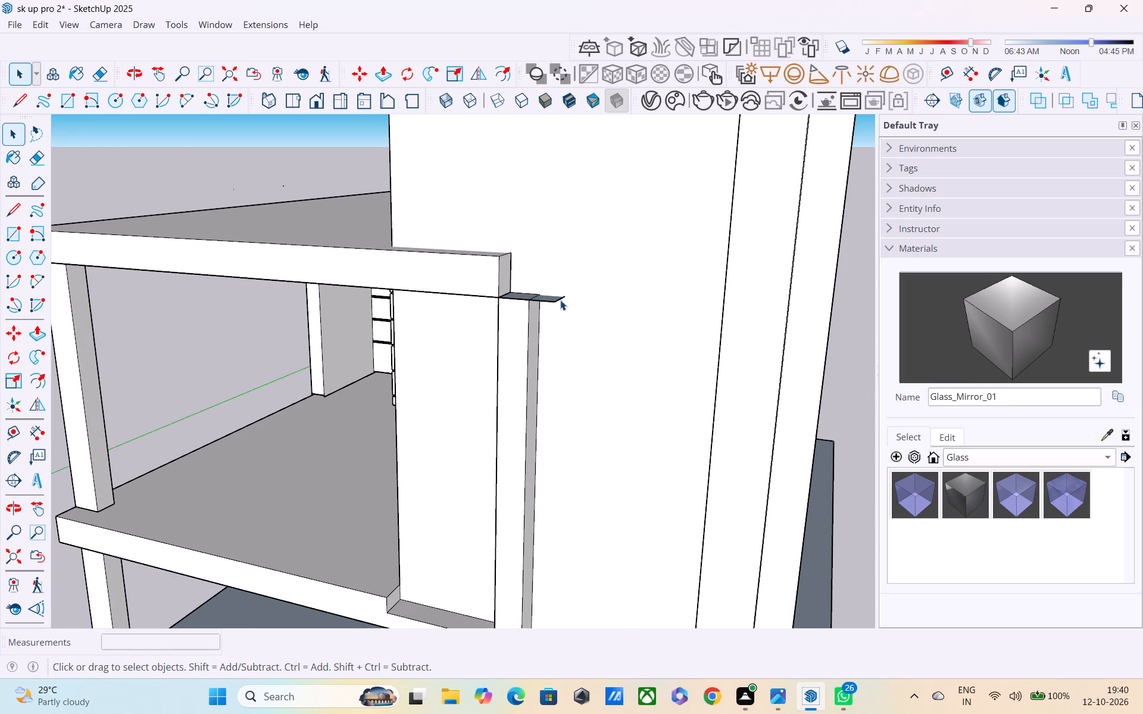
{"action": "left_click", "coordinate": [544, 302]}
{"action": "double_click", "coordinate": [544, 302]}
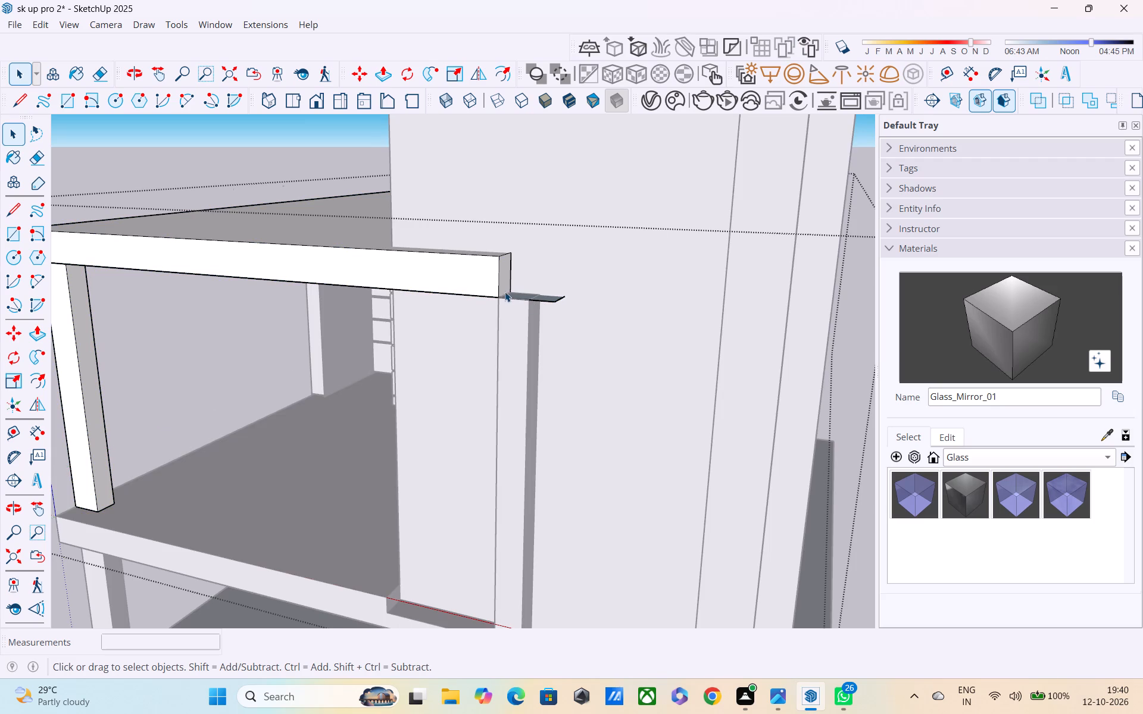
{"action": "left_click", "coordinate": [505, 292]}
{"action": "left_click", "coordinate": [519, 299]}
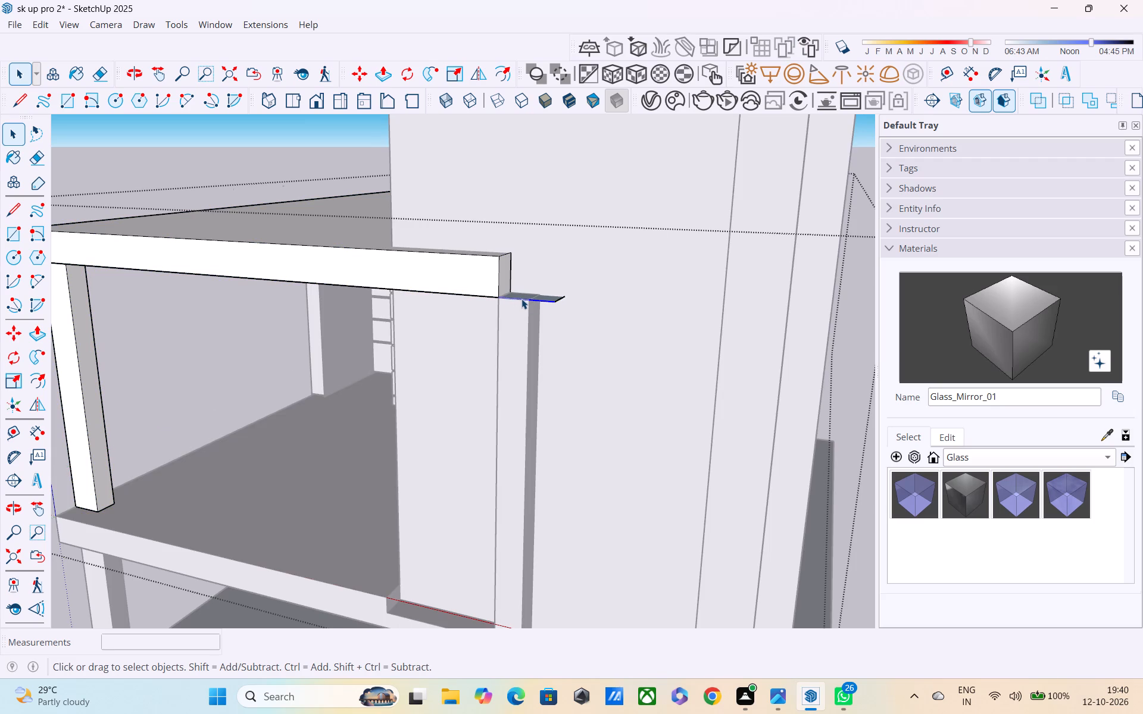
{"action": "key", "text": "Delete"}
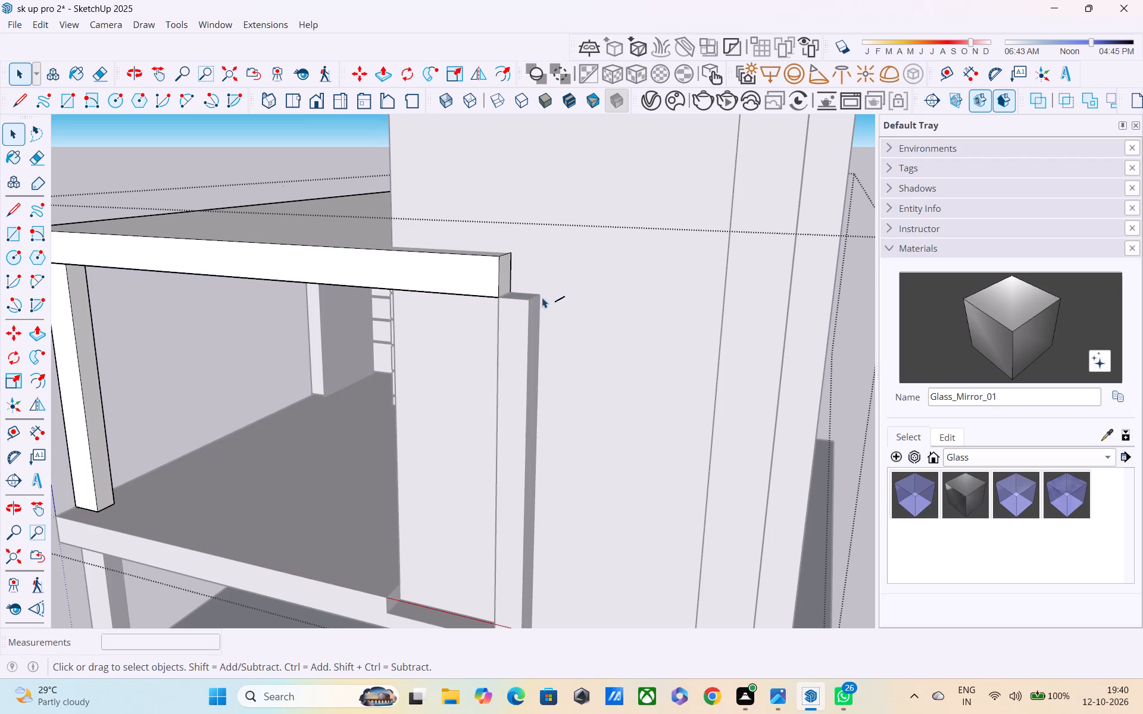
{"action": "left_click", "coordinate": [559, 298]}
{"action": "key", "text": "Delete"}
Pull the upper slab's small end face out about 10 1/2", to the outer side of the thin post below.
{"action": "middle_click_drag", "start_coordinate": [518, 296], "coordinate": [560, 420]}
{"action": "scroll", "coordinate": [557, 420], "scroll_direction": "up", "scroll_amount": 3}
{"action": "middle_click_drag", "start_coordinate": [533, 411], "coordinate": [495, 353]}
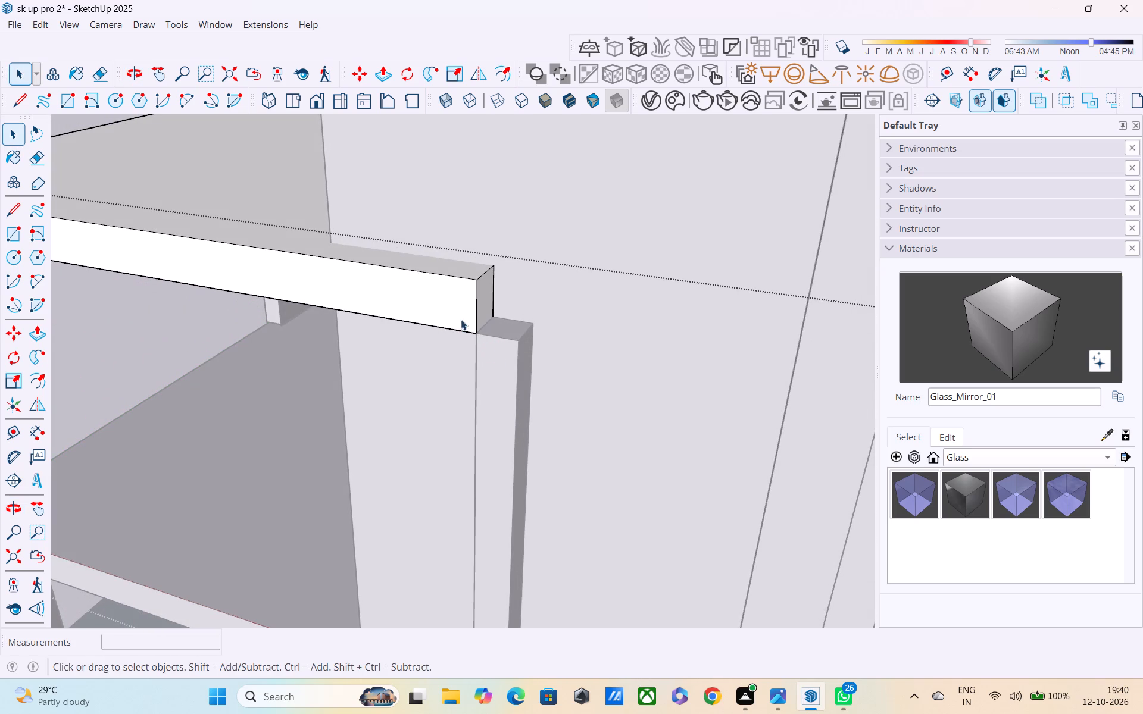
{"action": "key", "text": "p"}
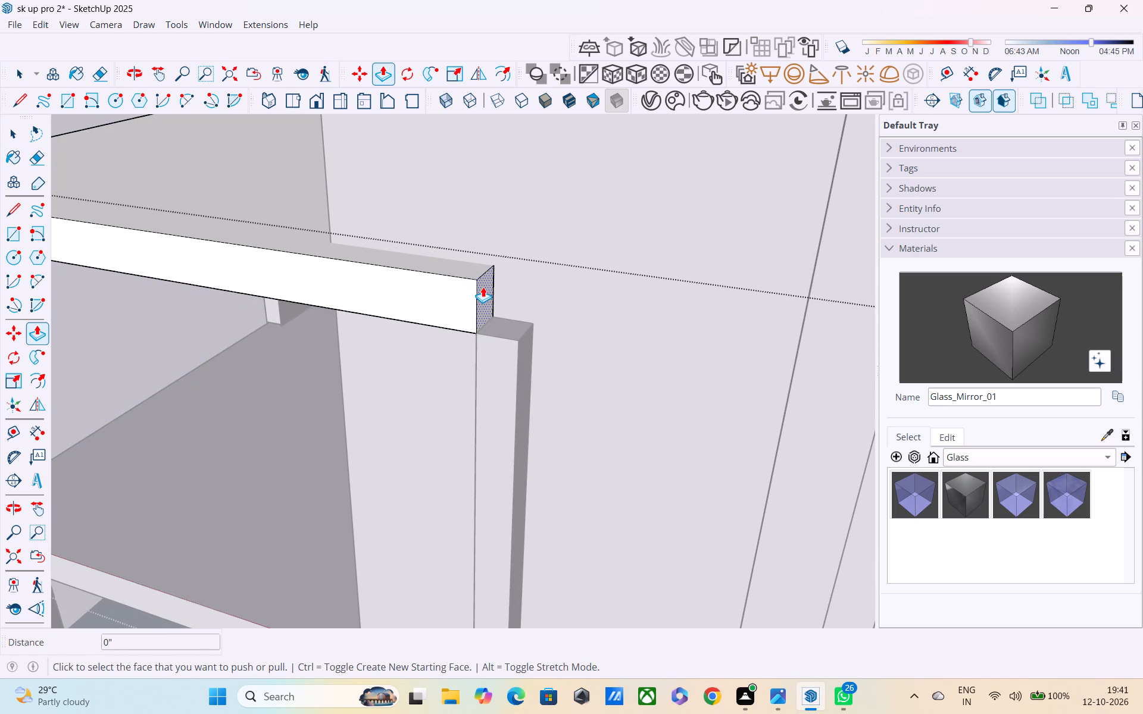
{"action": "left_click", "coordinate": [483, 287]}
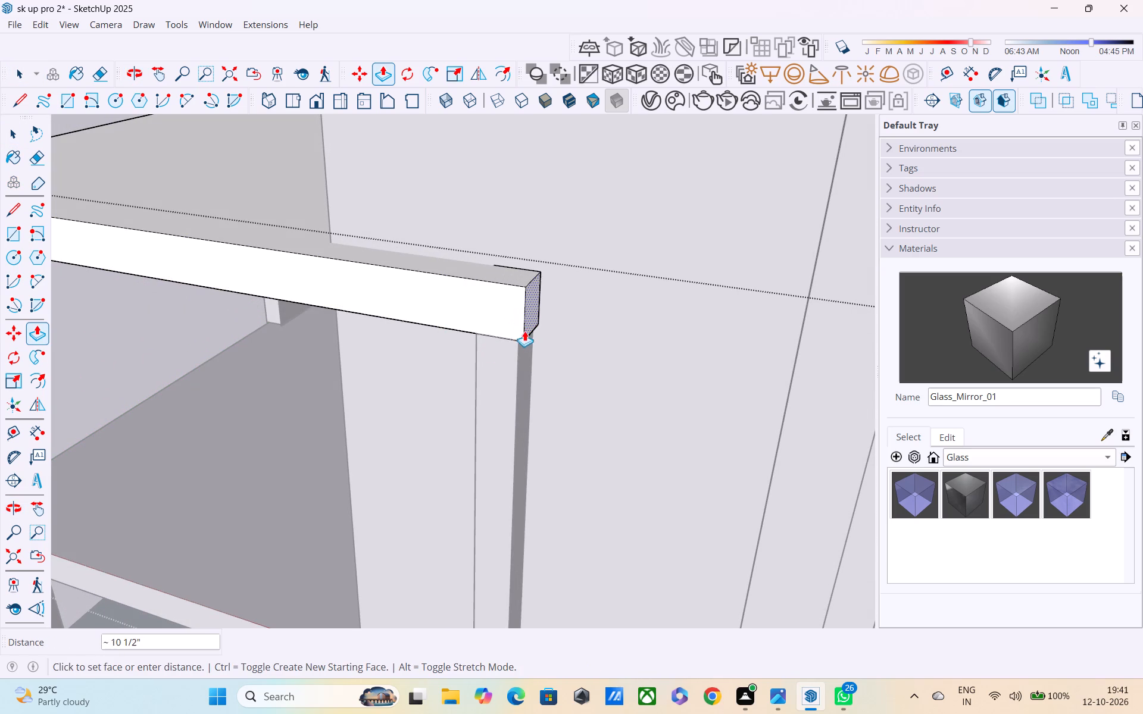
{"action": "left_click", "coordinate": [525, 353]}
{"action": "scroll", "coordinate": [525, 353], "scroll_direction": "down", "scroll_amount": 2}
{"action": "middle_click_drag", "start_coordinate": [510, 355], "coordinate": [525, 317]}
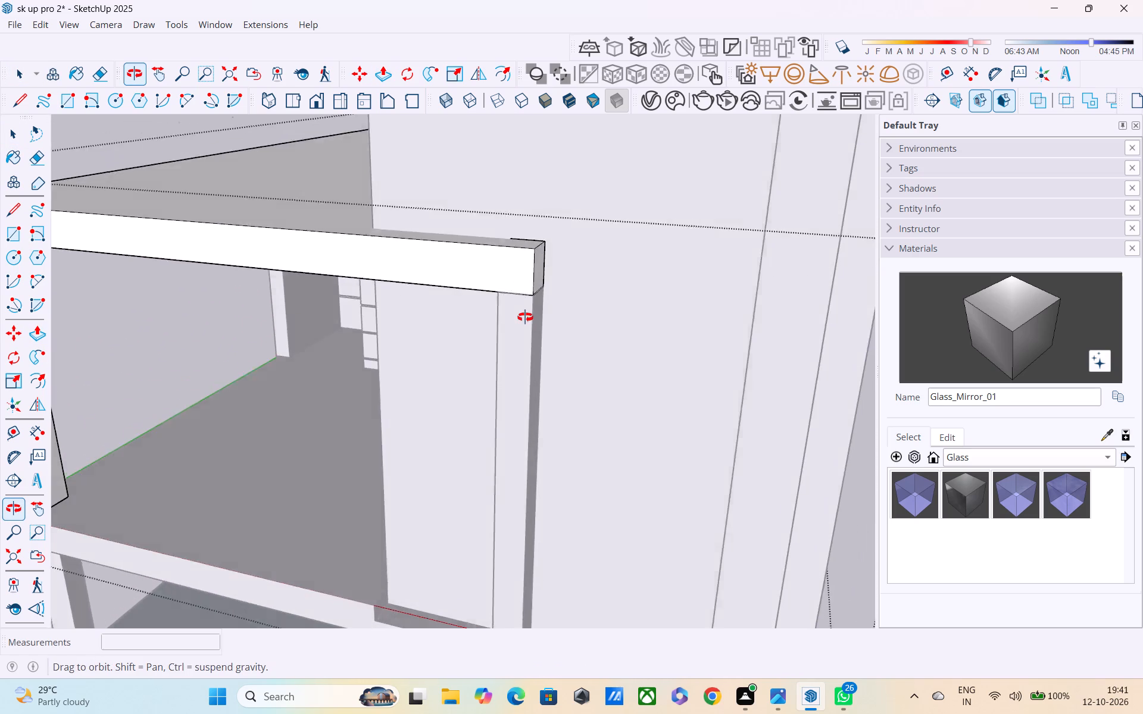
Finish the pull on the upper slab's end and leave the slab group.
{"action": "middle_click_drag", "start_coordinate": [525, 317], "coordinate": [573, 438]}
{"action": "scroll", "coordinate": [573, 438], "scroll_direction": "down", "scroll_amount": 4}
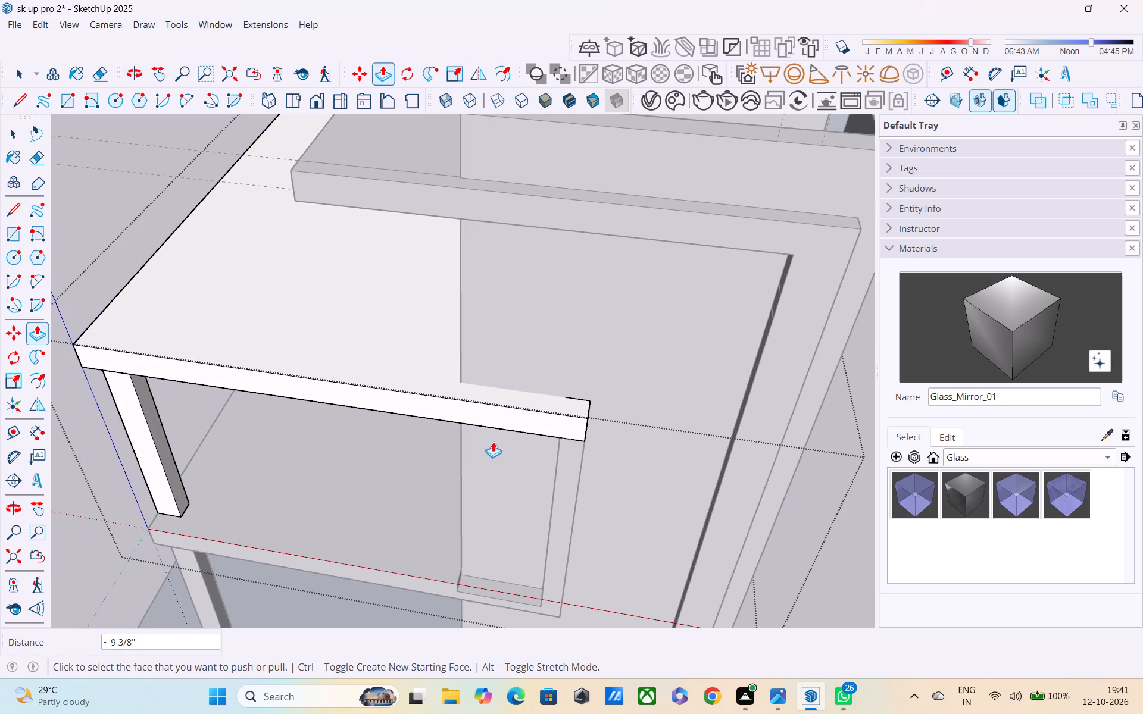
{"action": "key", "text": "Escape"}
{"action": "key", "text": "space"}
{"action": "key", "text": "space"}
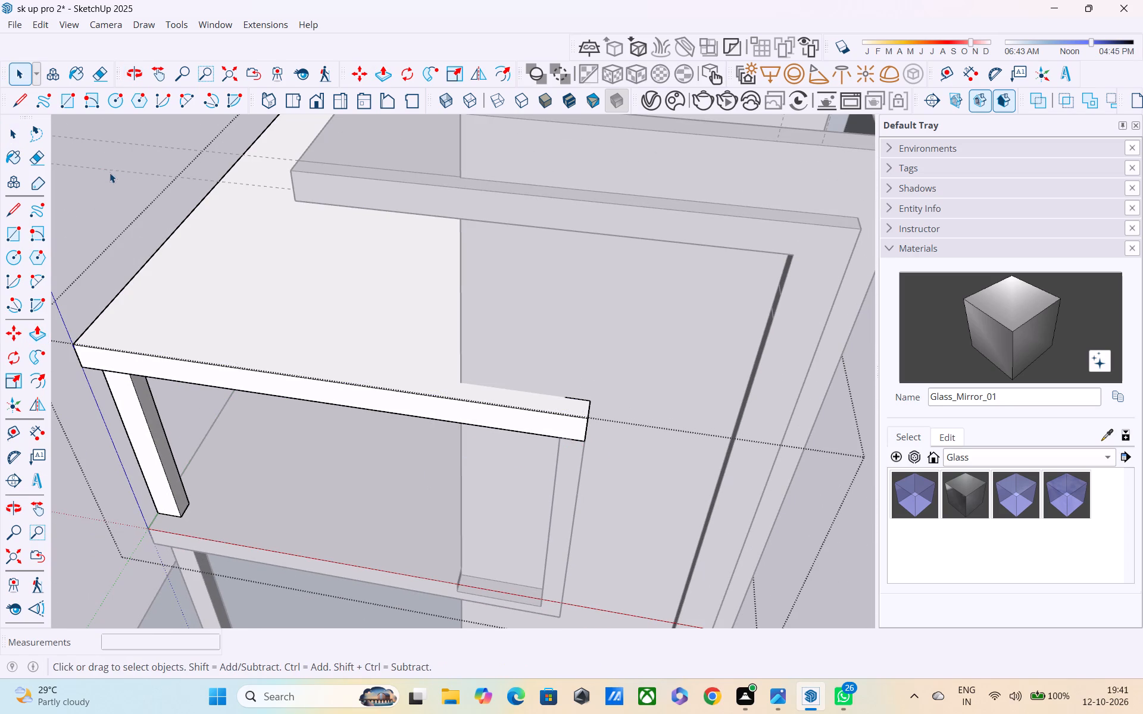
{"action": "left_click", "coordinate": [110, 173]}
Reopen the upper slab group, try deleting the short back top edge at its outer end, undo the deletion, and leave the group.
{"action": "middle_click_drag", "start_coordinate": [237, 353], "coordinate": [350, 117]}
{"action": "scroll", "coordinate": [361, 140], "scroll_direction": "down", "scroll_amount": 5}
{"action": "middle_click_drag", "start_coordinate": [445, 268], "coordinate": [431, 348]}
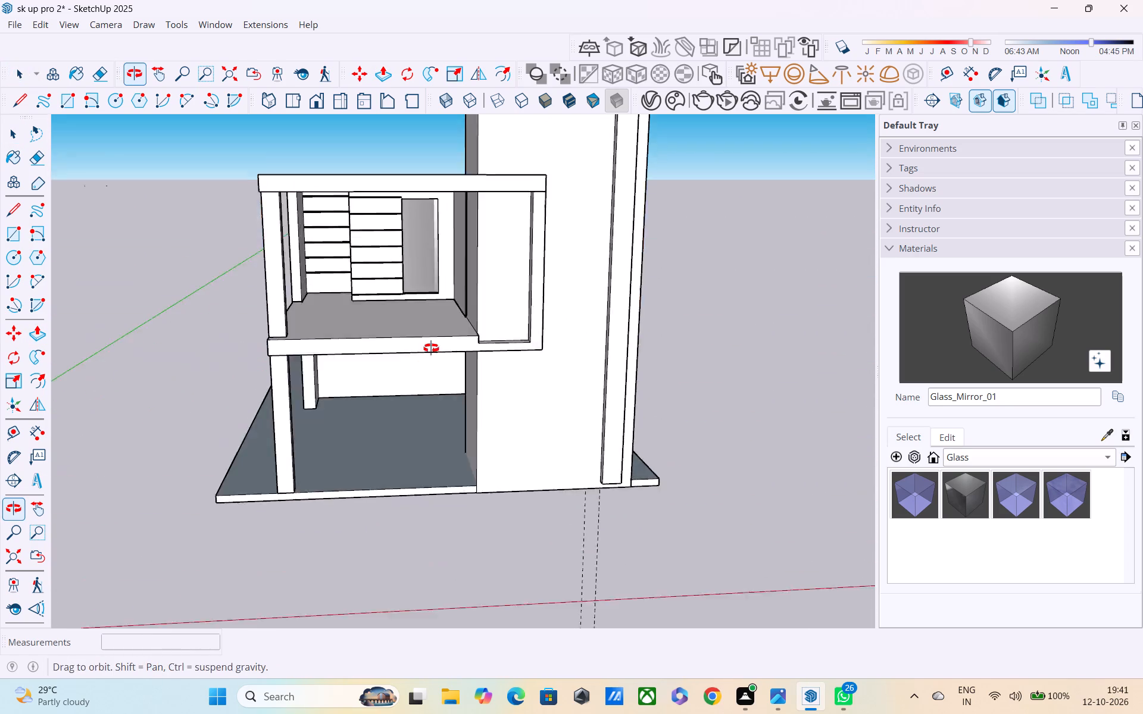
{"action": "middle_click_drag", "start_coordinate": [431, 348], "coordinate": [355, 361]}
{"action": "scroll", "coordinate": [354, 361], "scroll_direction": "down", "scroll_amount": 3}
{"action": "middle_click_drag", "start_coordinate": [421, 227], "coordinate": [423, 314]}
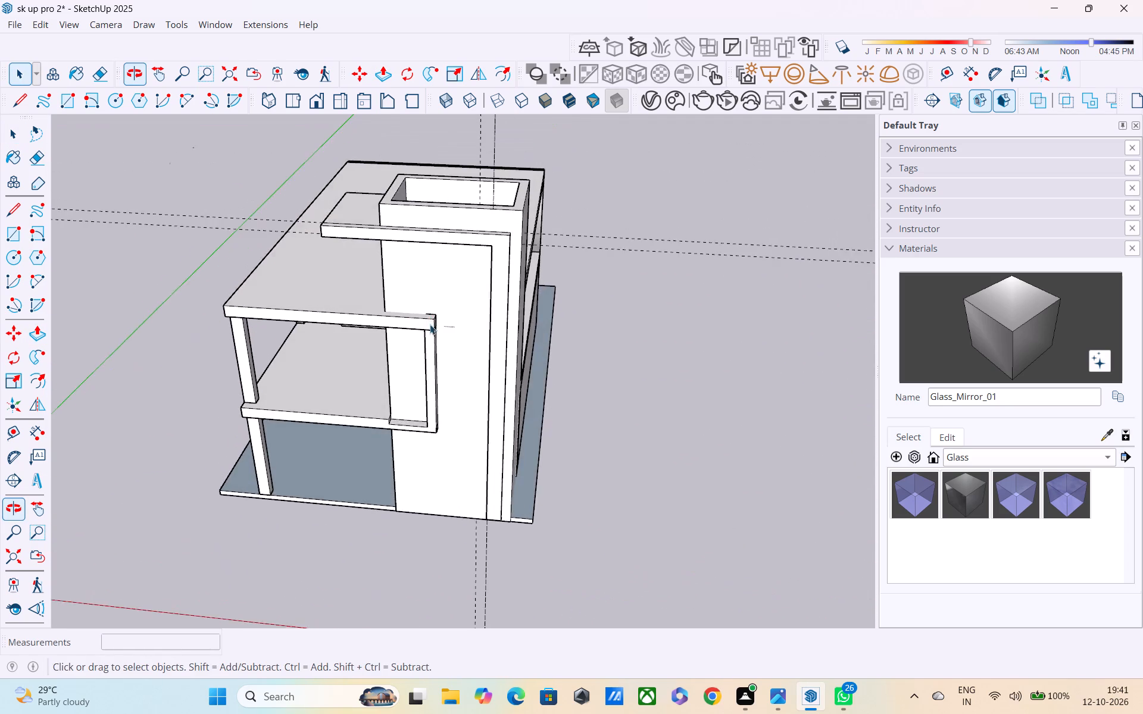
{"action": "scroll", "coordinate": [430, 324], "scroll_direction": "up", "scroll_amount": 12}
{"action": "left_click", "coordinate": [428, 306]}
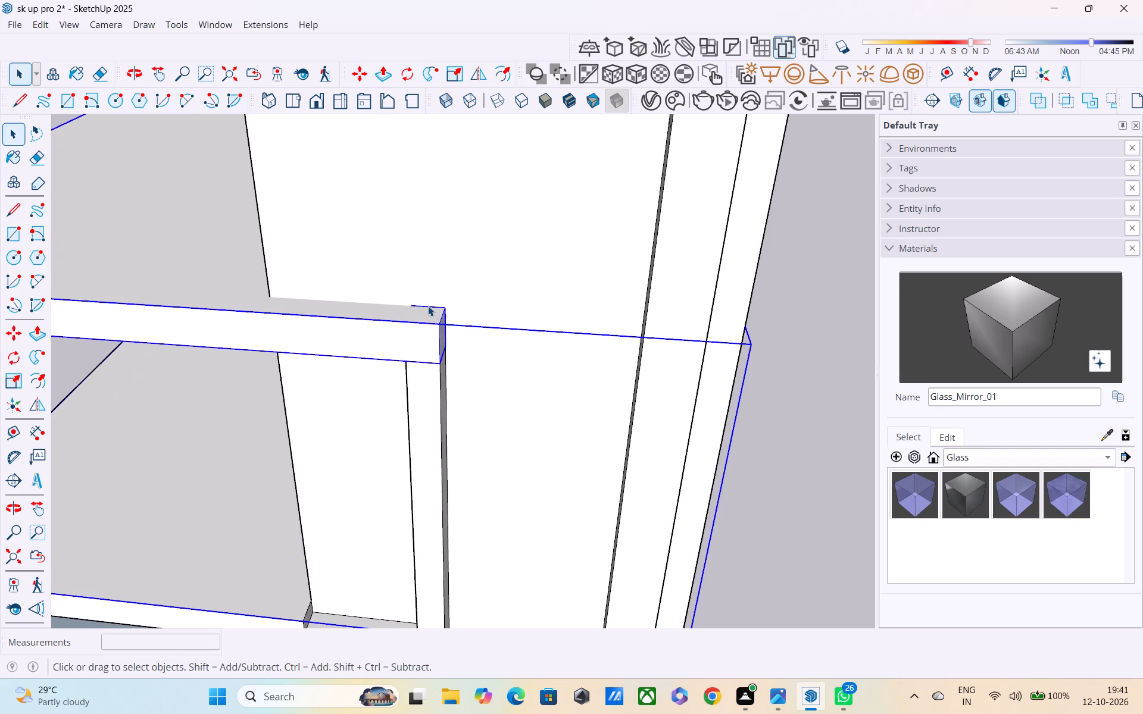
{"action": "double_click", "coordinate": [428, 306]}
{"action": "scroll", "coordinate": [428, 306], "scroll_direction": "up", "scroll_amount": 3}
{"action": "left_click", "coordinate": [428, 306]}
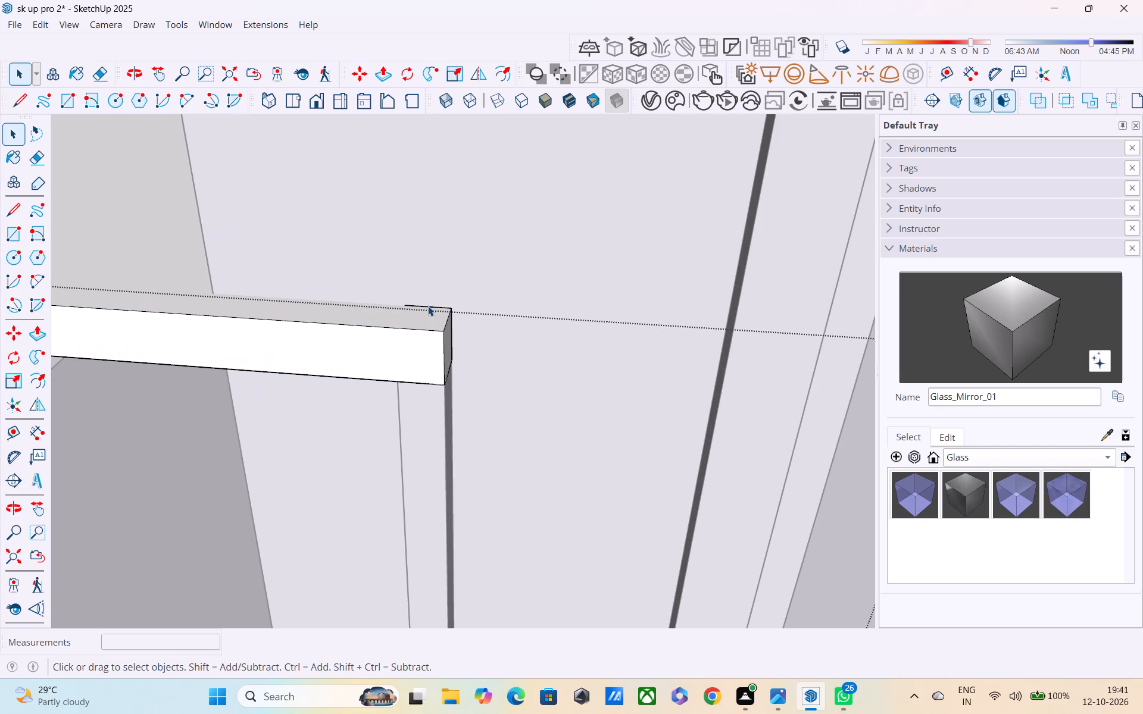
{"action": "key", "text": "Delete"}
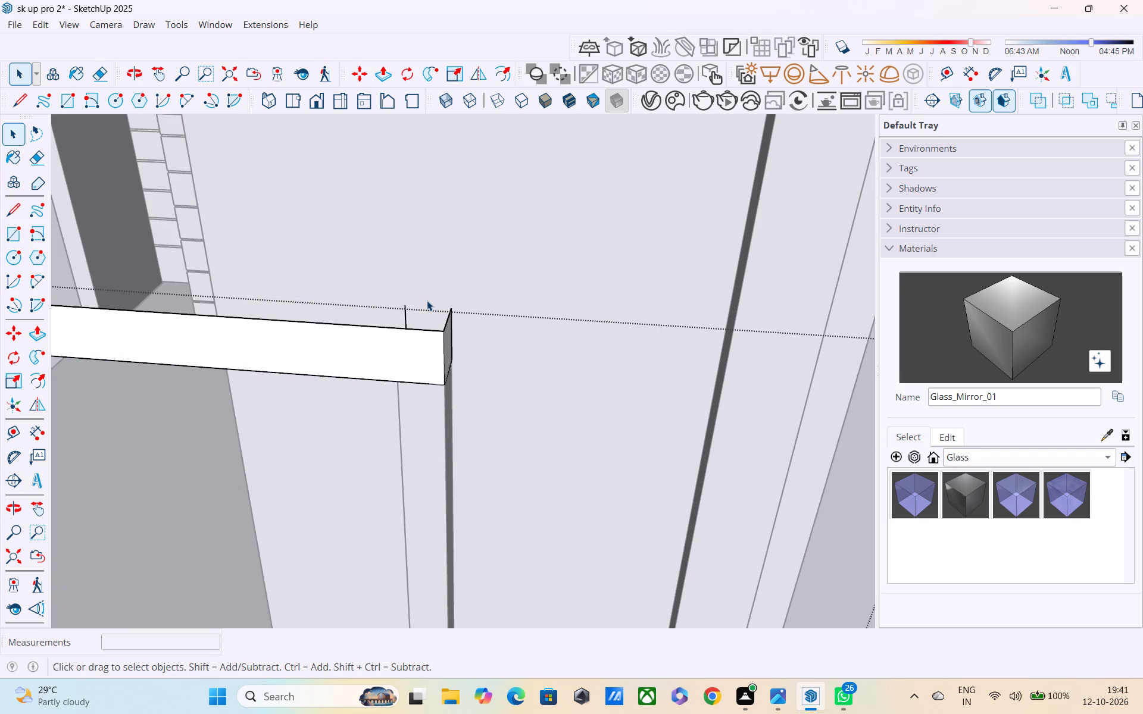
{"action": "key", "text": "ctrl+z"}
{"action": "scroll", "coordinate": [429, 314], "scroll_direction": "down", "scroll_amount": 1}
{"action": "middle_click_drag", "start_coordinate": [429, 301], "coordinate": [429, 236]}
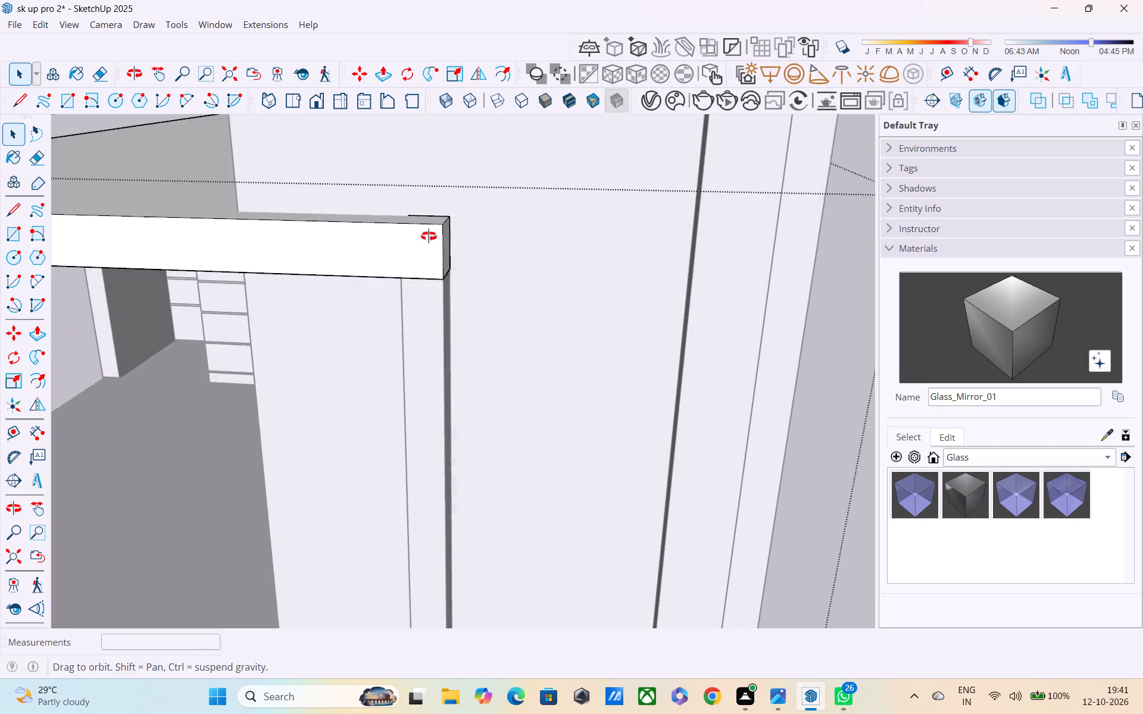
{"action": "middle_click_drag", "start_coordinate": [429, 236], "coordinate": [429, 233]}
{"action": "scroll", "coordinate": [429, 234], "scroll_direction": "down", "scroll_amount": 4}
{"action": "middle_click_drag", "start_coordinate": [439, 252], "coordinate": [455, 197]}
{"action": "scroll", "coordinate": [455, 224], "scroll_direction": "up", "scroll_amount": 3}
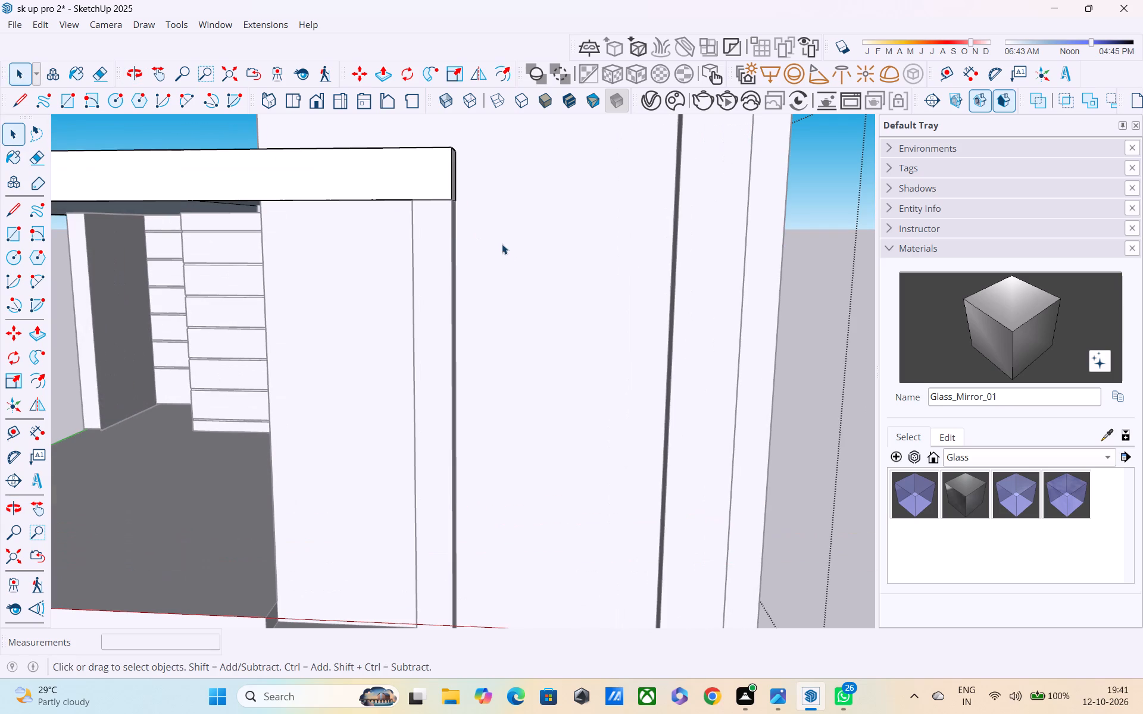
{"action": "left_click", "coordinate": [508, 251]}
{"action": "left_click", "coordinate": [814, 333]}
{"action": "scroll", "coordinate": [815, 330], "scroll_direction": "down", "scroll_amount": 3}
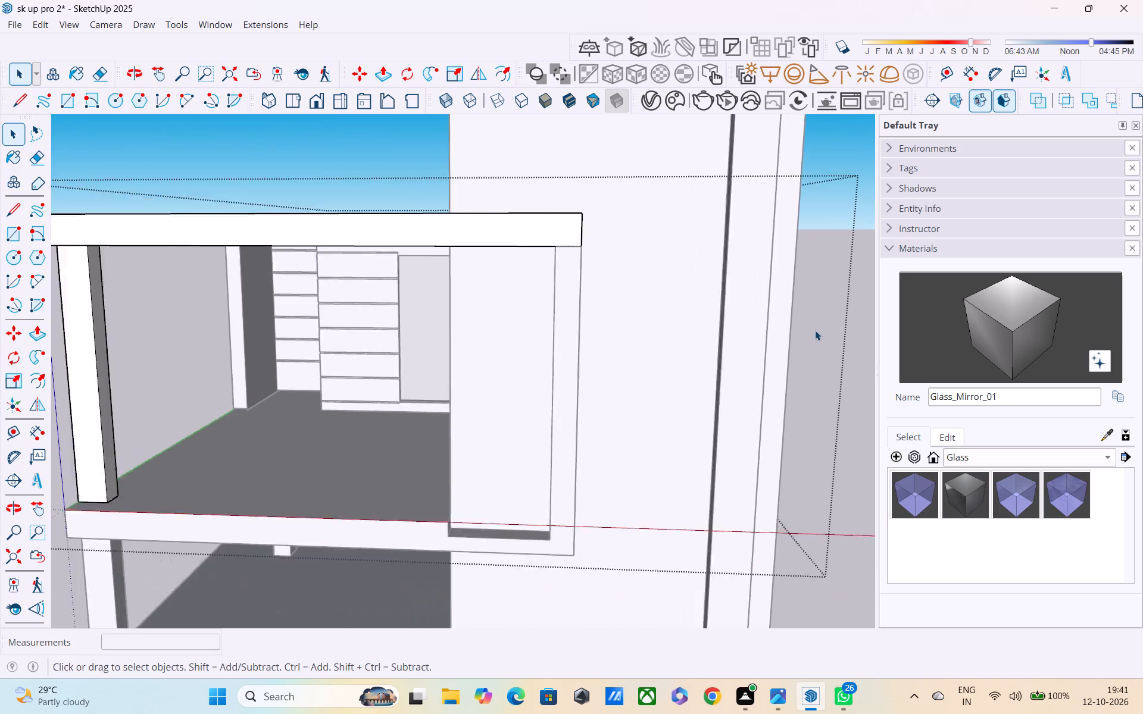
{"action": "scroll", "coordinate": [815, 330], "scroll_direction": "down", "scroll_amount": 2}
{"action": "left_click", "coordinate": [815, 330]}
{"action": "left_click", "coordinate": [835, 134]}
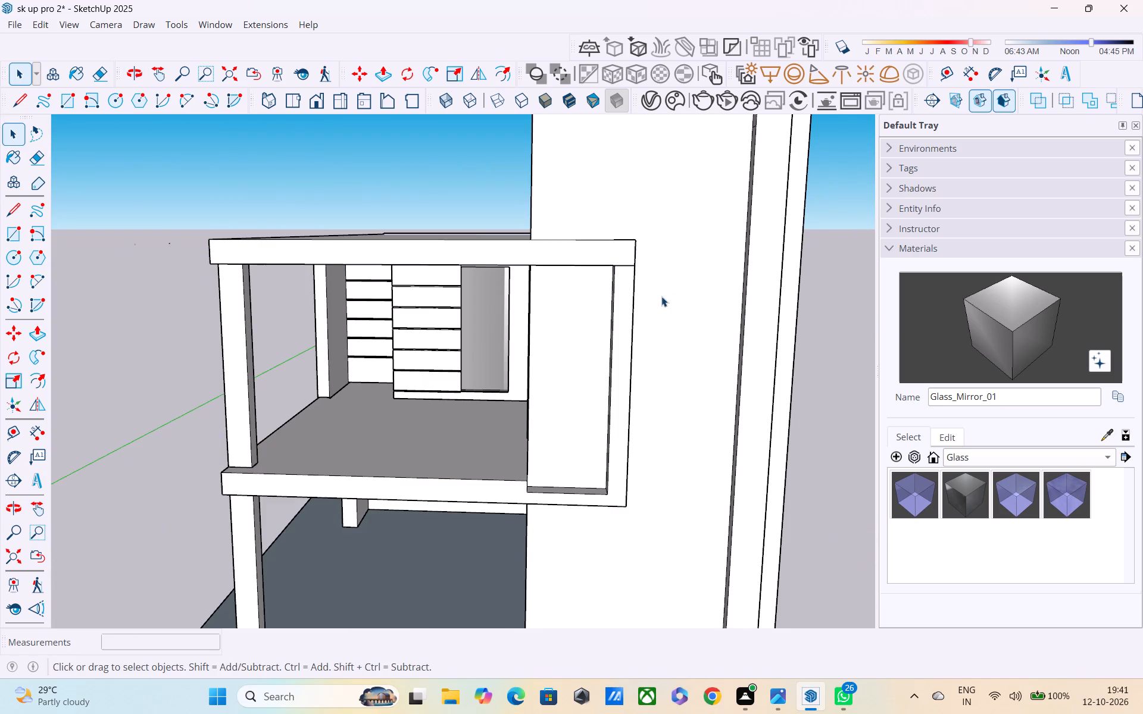
Examine the upper slab's outer end and the building from the front, side, rear and above.
{"action": "middle_click_drag", "start_coordinate": [658, 296], "coordinate": [652, 258]}
{"action": "scroll", "coordinate": [630, 249], "scroll_direction": "up", "scroll_amount": 2}
{"action": "middle_click_drag", "start_coordinate": [628, 248], "coordinate": [643, 317]}
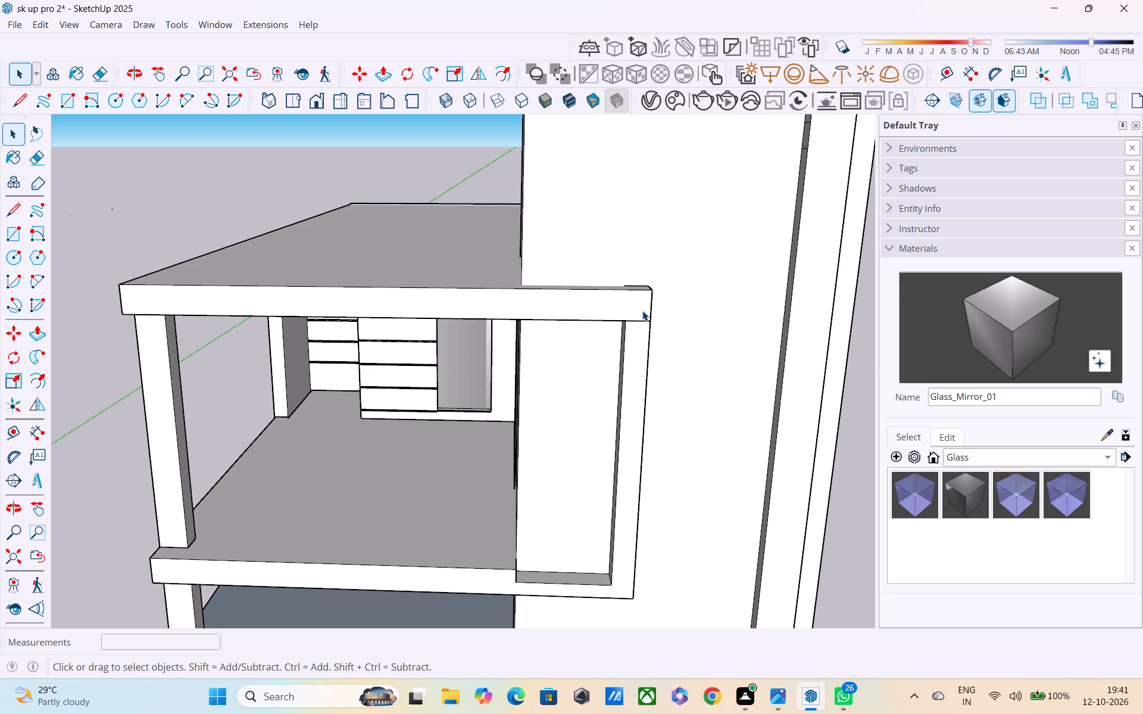
{"action": "scroll", "coordinate": [642, 311], "scroll_direction": "up", "scroll_amount": 1}
{"action": "scroll", "coordinate": [636, 287], "scroll_direction": "down", "scroll_amount": 2}
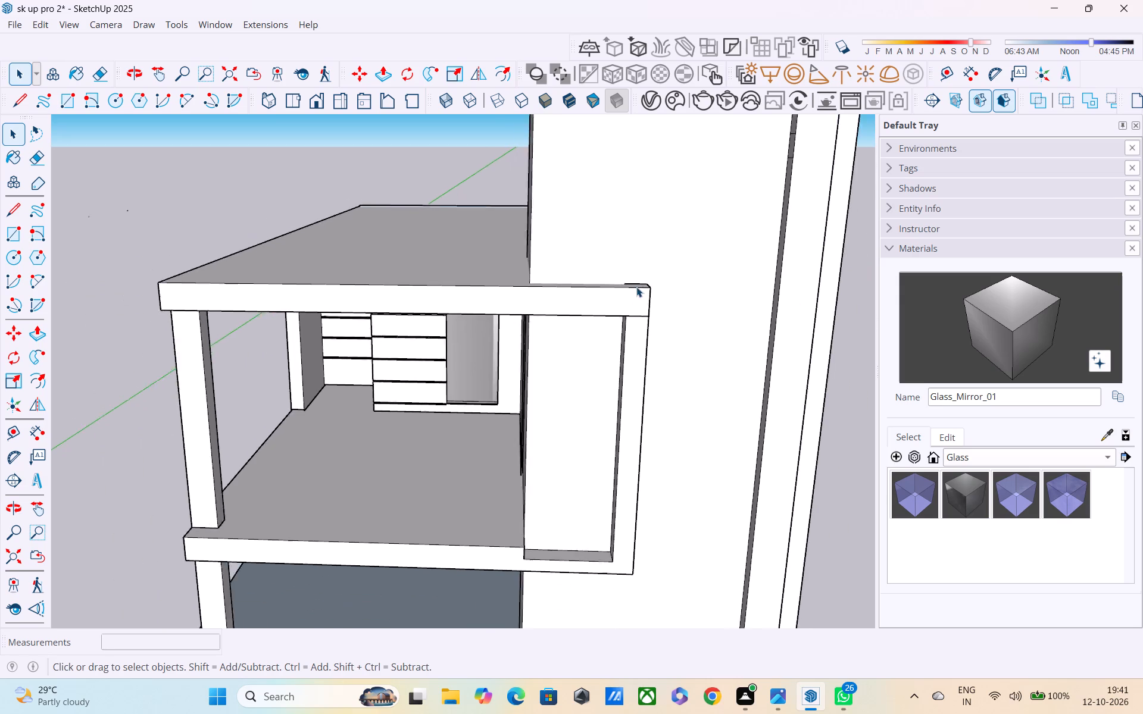
{"action": "scroll", "coordinate": [636, 287], "scroll_direction": "down", "scroll_amount": 2}
{"action": "middle_click_drag", "start_coordinate": [654, 367], "coordinate": [652, 330]}
{"action": "scroll", "coordinate": [652, 337], "scroll_direction": "down", "scroll_amount": 5}
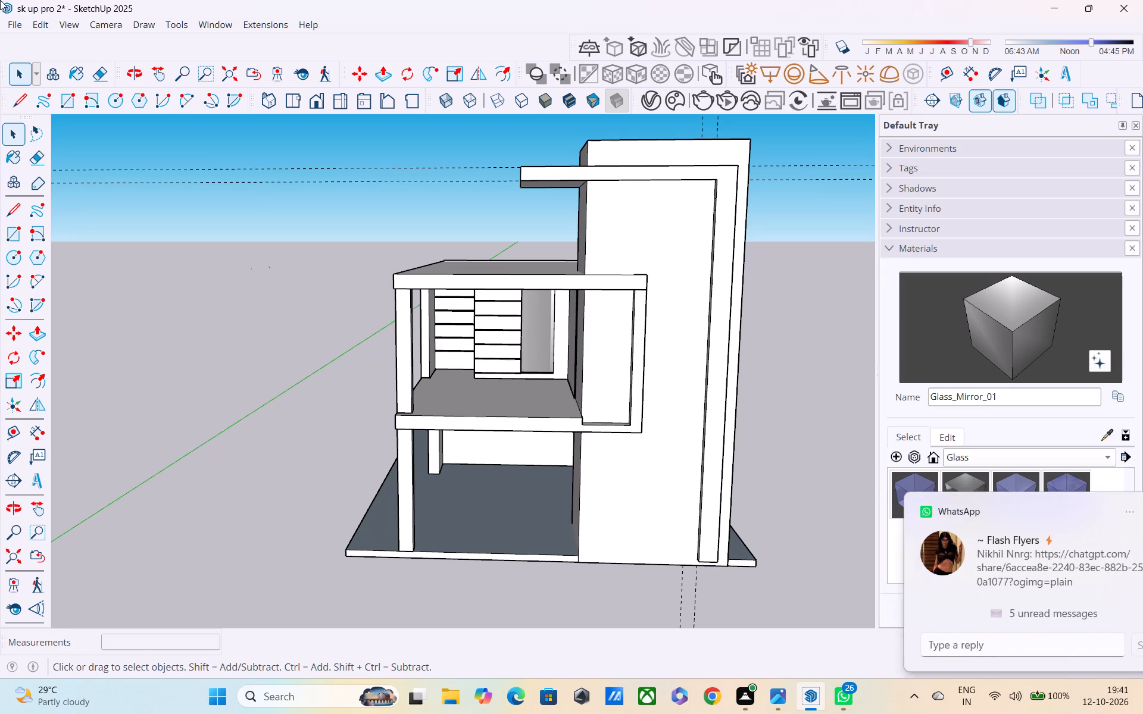
{"action": "scroll", "coordinate": [948, 520], "scroll_direction": "down", "scroll_amount": 2}
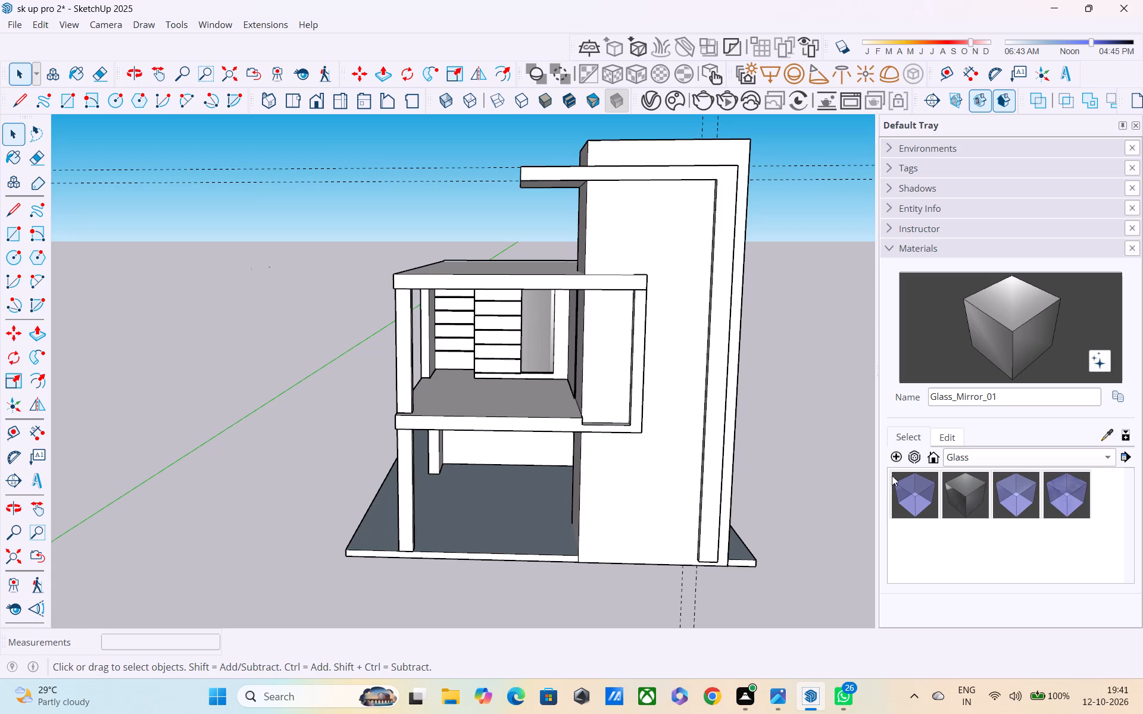
{"action": "middle_click_drag", "start_coordinate": [669, 461], "coordinate": [558, 410]}
{"action": "middle_click_drag", "start_coordinate": [577, 438], "coordinate": [597, 496]}
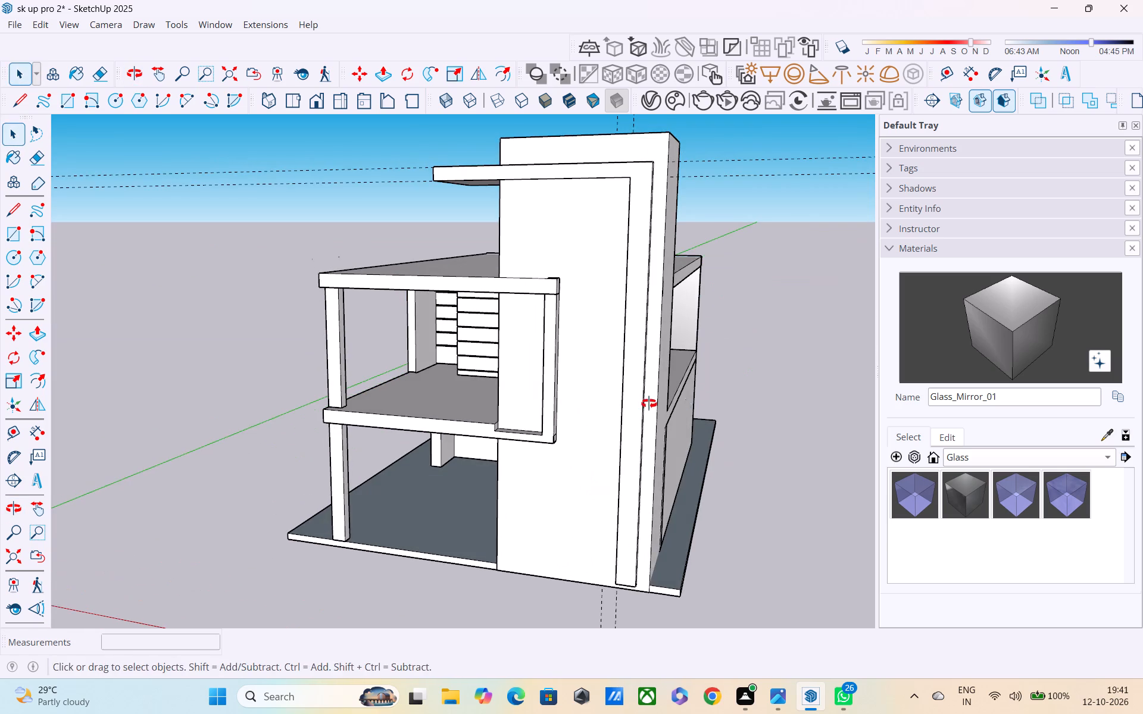
{"action": "middle_click_drag", "start_coordinate": [654, 403], "coordinate": [409, 327]}
{"action": "middle_click_drag", "start_coordinate": [470, 308], "coordinate": [227, 336]}
{"action": "scroll", "coordinate": [288, 263], "scroll_direction": "up", "scroll_amount": 2}
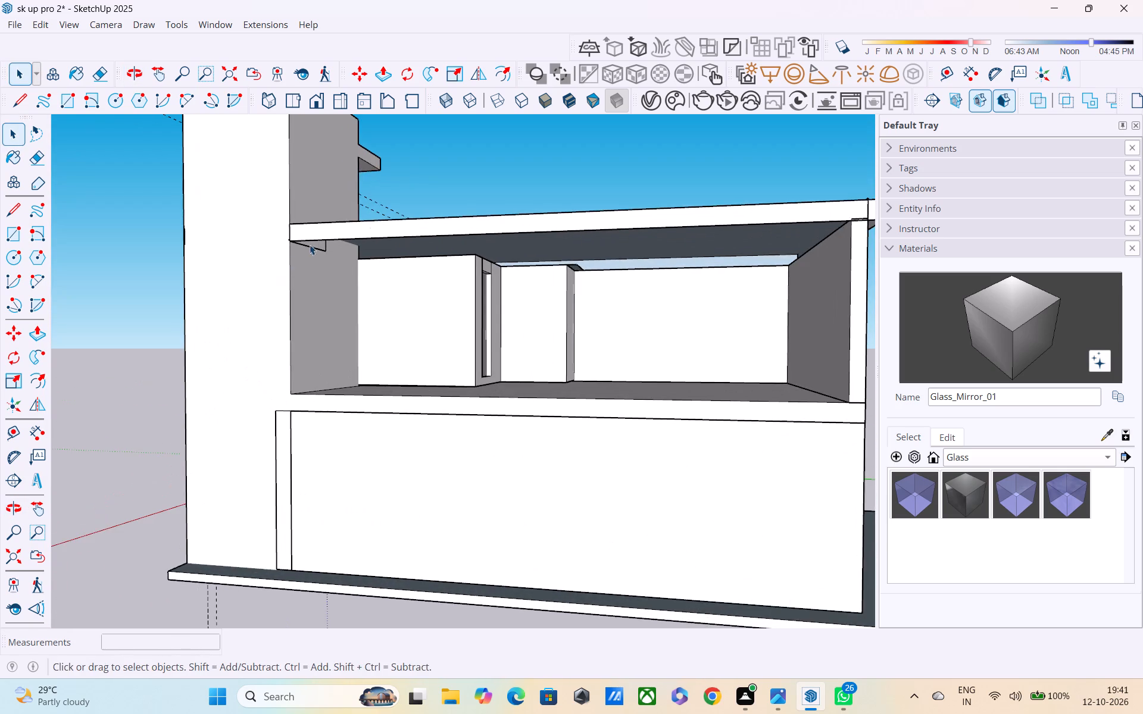
{"action": "middle_click_drag", "start_coordinate": [391, 223], "coordinate": [336, 97]}
{"action": "scroll", "coordinate": [336, 97], "scroll_direction": "up", "scroll_amount": 1}
{"action": "middle_click_drag", "start_coordinate": [341, 152], "coordinate": [615, 419]}
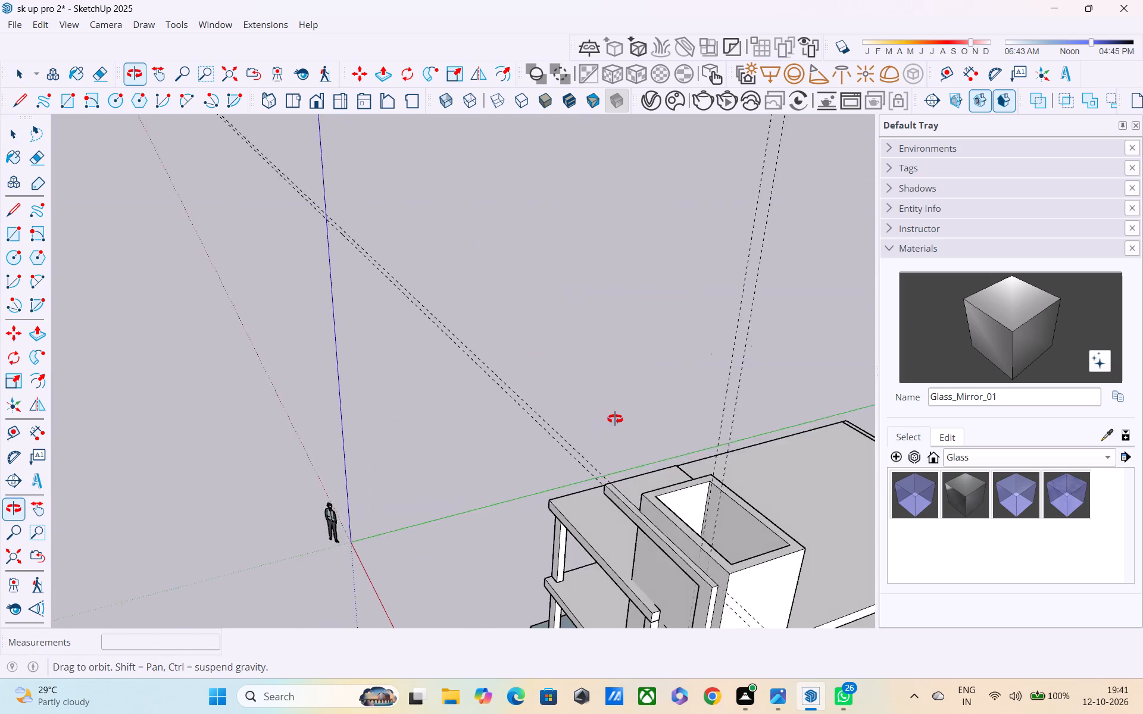
{"action": "middle_click_drag", "start_coordinate": [615, 419], "coordinate": [609, 347]}
Undo the latest edits to the upper slab and leave the slab group.
{"action": "key", "text": "ctrl+z"}
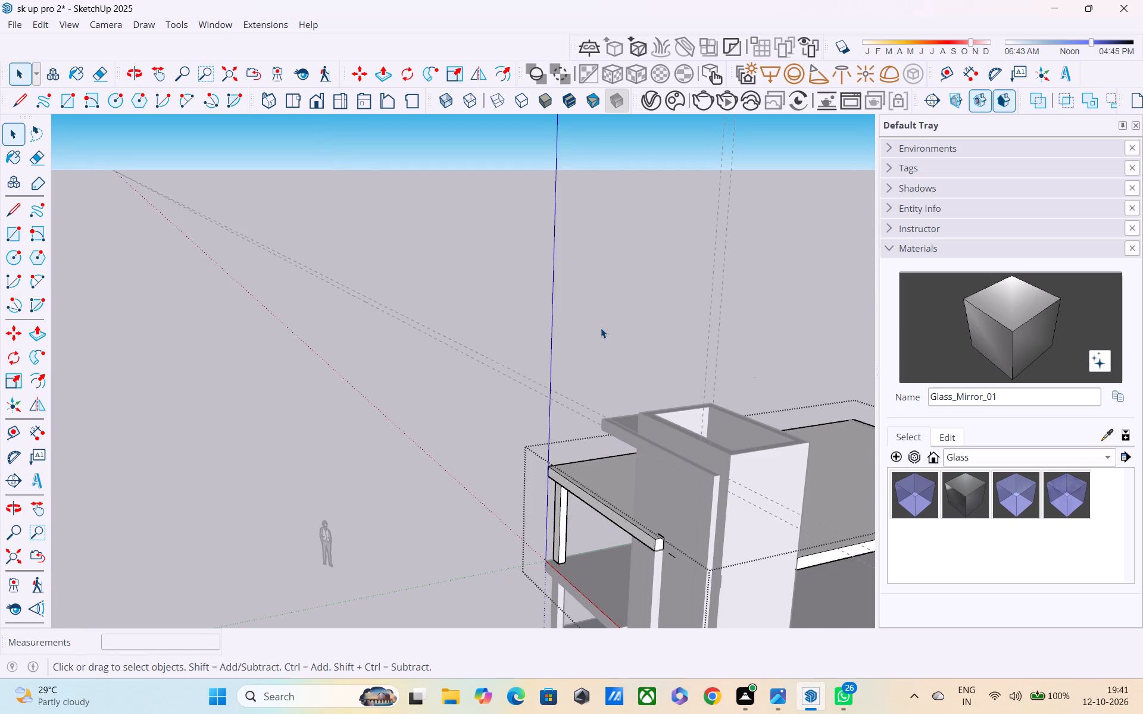
{"action": "scroll", "coordinate": [601, 327], "scroll_direction": "down", "scroll_amount": 2}
{"action": "left_click", "coordinate": [529, 234]}
{"action": "middle_click_drag", "start_coordinate": [645, 367], "coordinate": [495, 192]}
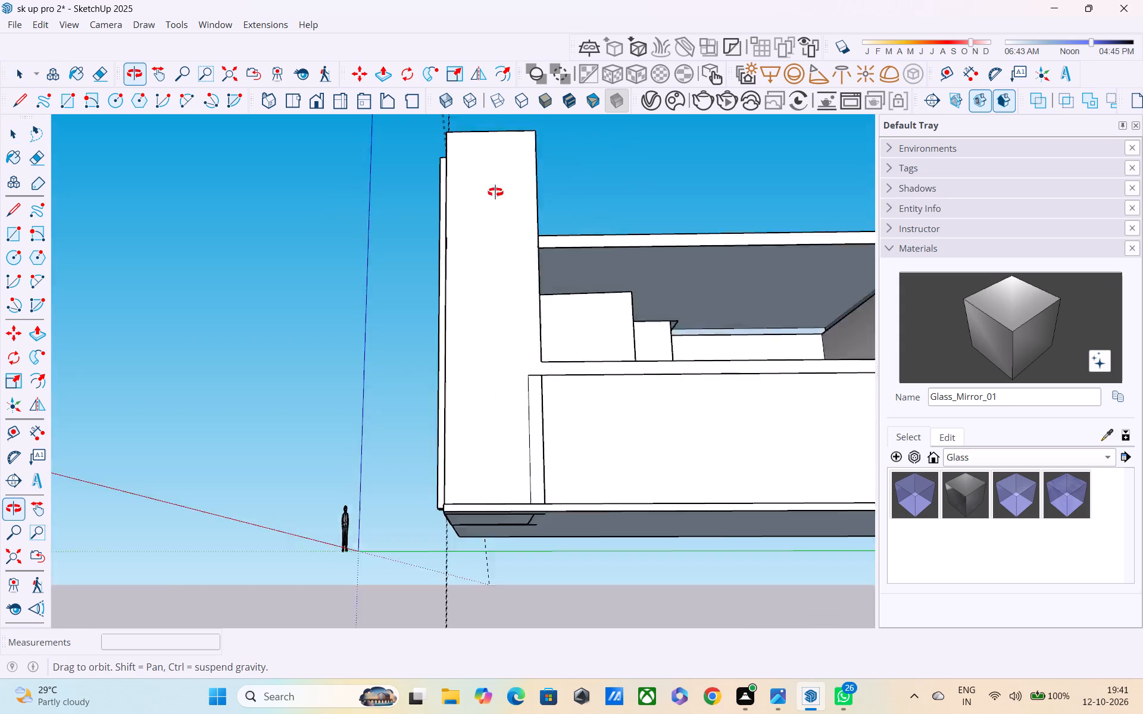
{"action": "middle_click_drag", "start_coordinate": [495, 192], "coordinate": [810, 331]}
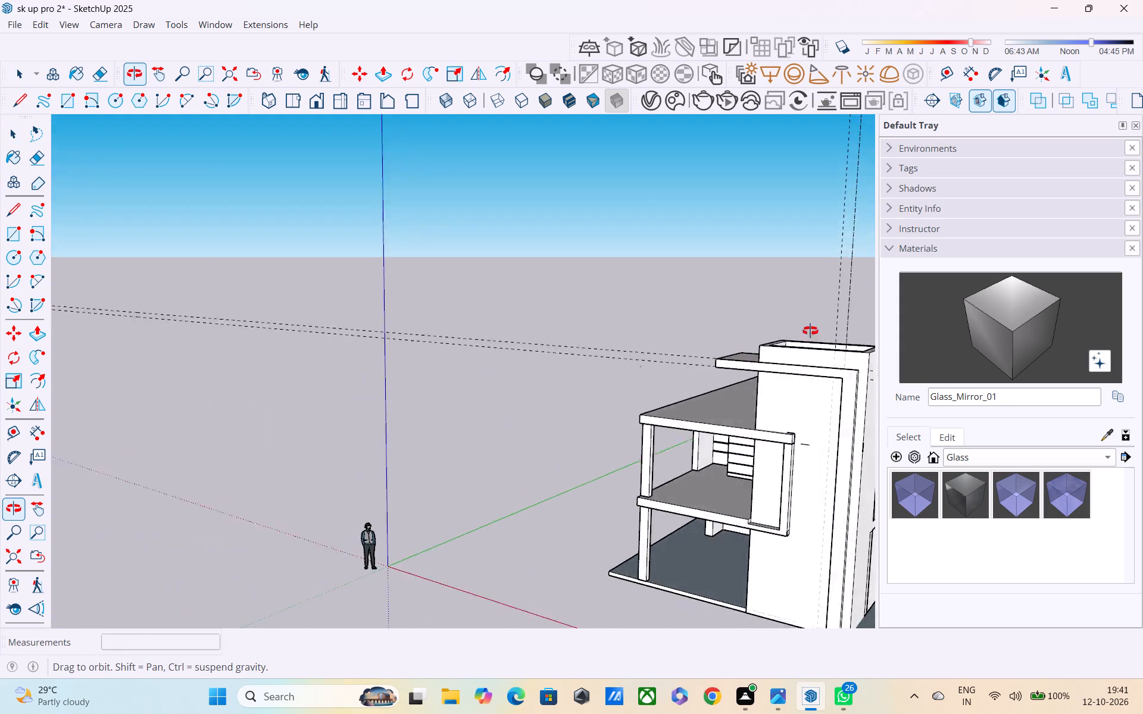
{"action": "middle_click_drag", "start_coordinate": [810, 331], "coordinate": [820, 248]}
{"action": "middle_click_drag", "start_coordinate": [552, 425], "coordinate": [593, 342]}
{"action": "key", "text": "ctrl+z"}
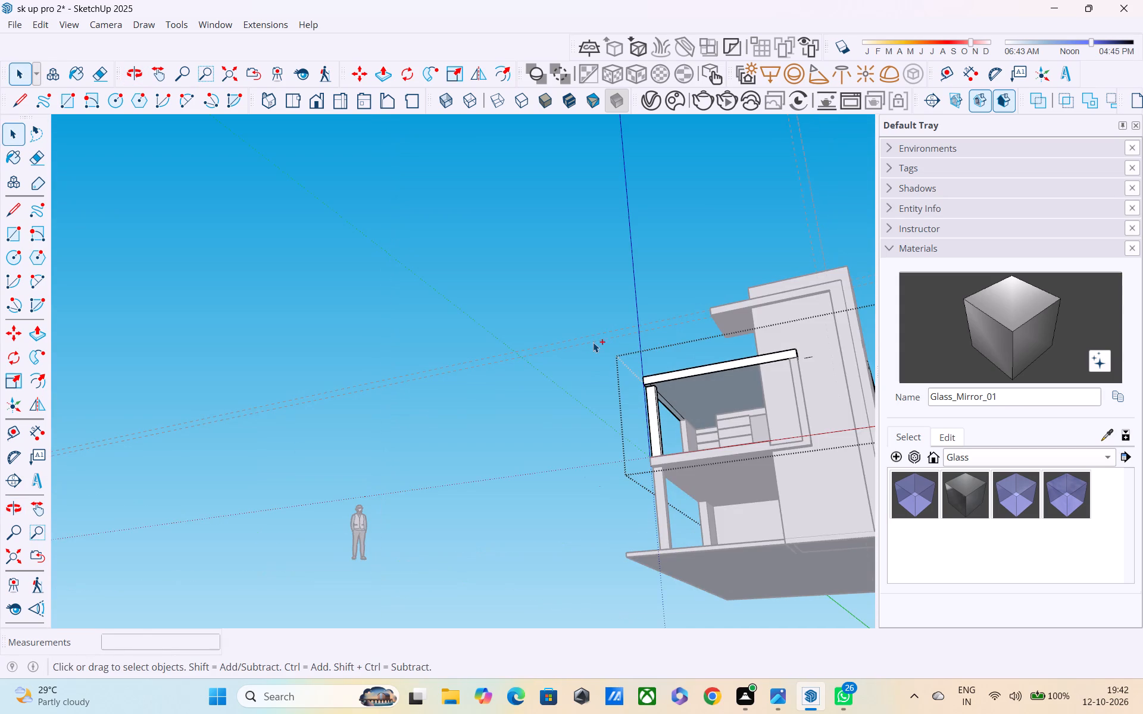
{"action": "key", "text": "ctrl+z"}
{"action": "key", "text": "z"}
{"action": "key", "text": "ctrl+z"}
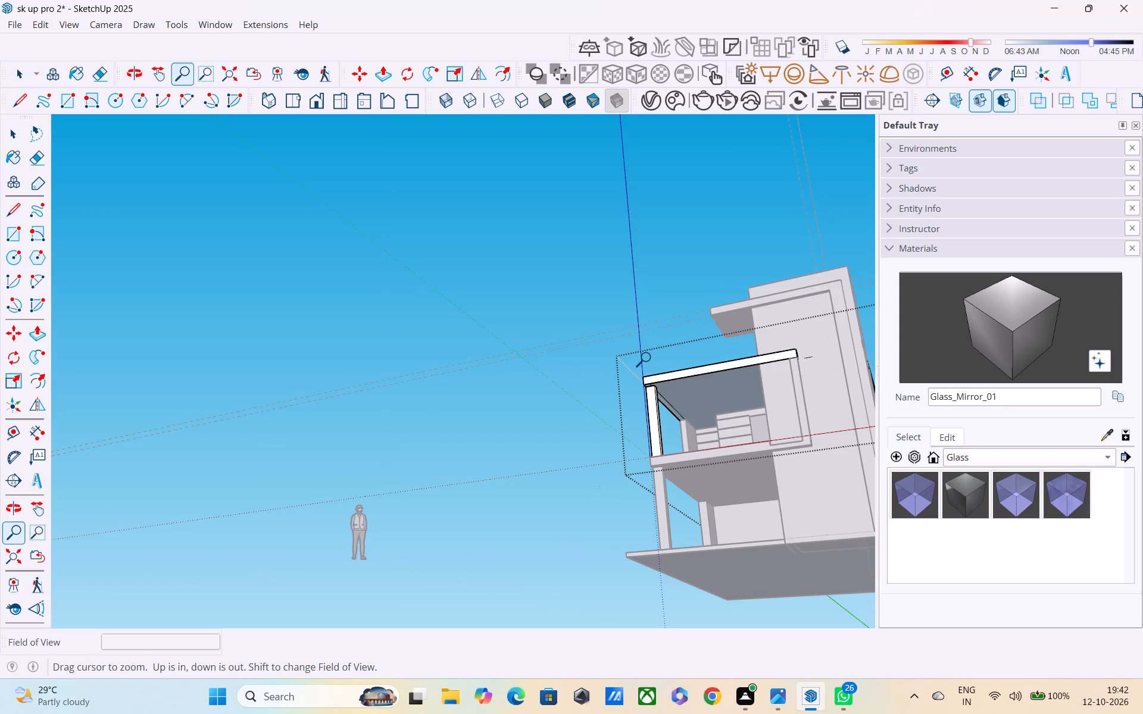
{"action": "type", "text": "ZZ"}
{"action": "scroll", "coordinate": [719, 370], "scroll_direction": "down", "scroll_amount": 4}
{"action": "middle_click_drag", "start_coordinate": [719, 377], "coordinate": [726, 468]}
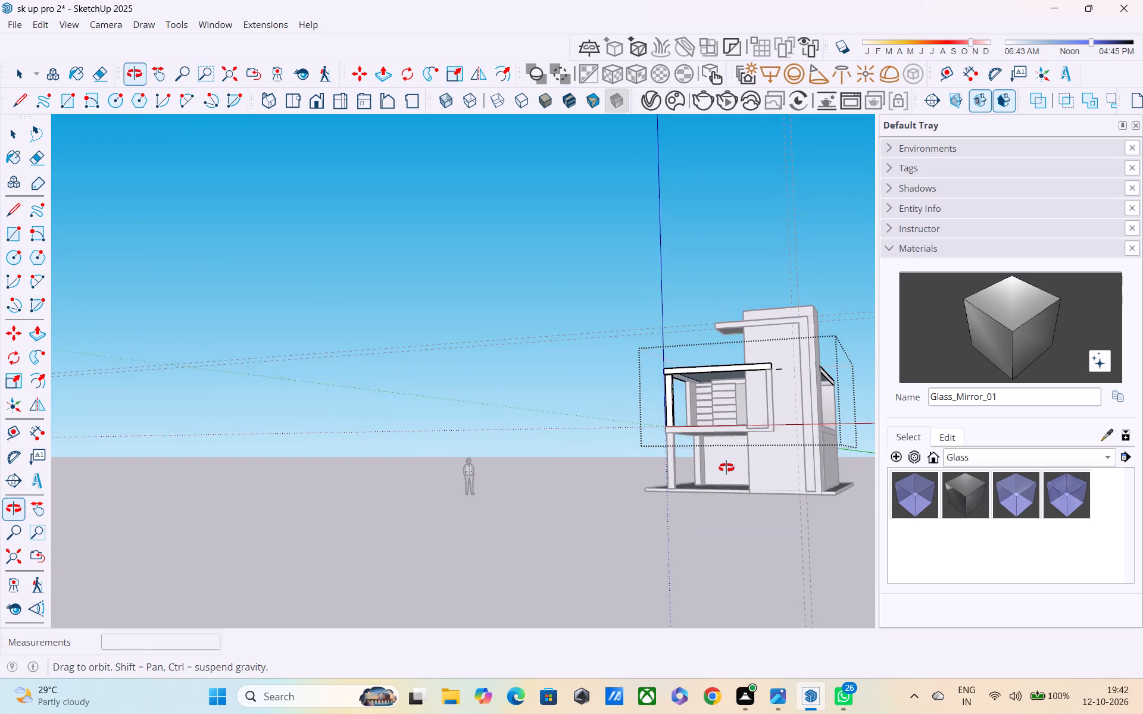
{"action": "middle_click_drag", "start_coordinate": [726, 468], "coordinate": [726, 468]}
{"action": "key", "text": "grave"}
{"action": "key", "text": "Escape"}
{"action": "key", "text": "Escape"}
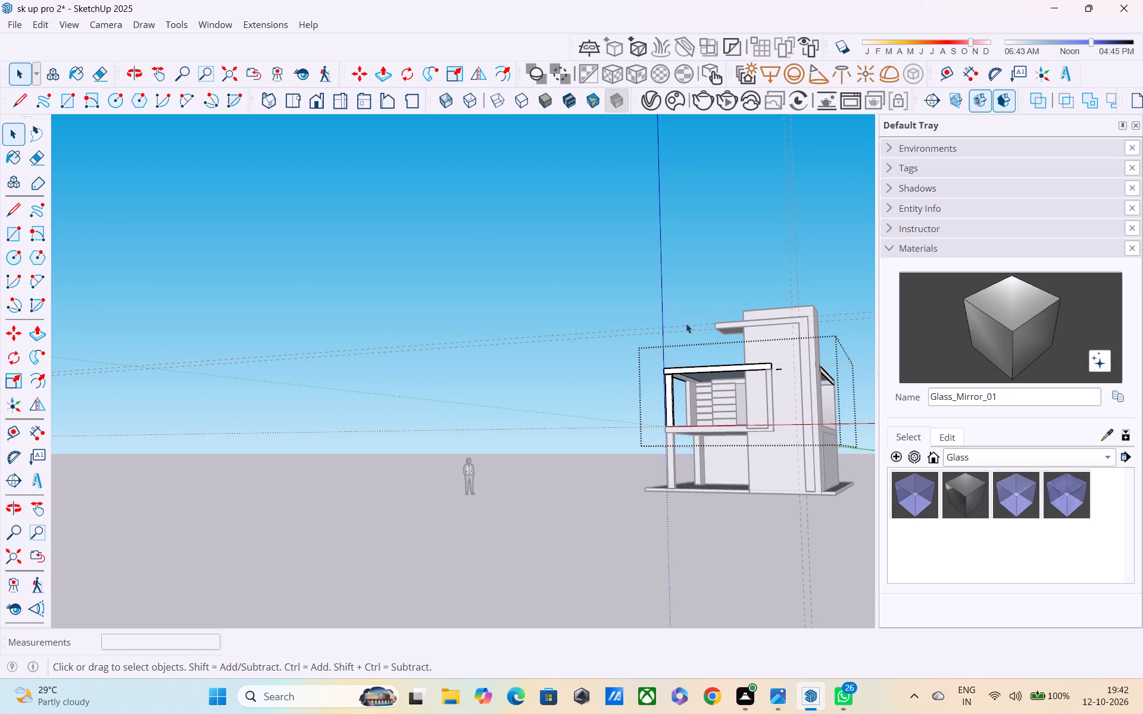
{"action": "left_click", "coordinate": [677, 323]}
Draw a line about 14' 5" long from the upper slab's outer front bottom corner back along its underside to the rear post.
{"action": "scroll", "coordinate": [782, 377], "scroll_direction": "up", "scroll_amount": 3}
{"action": "middle_click_drag", "start_coordinate": [701, 374], "coordinate": [668, 314]}
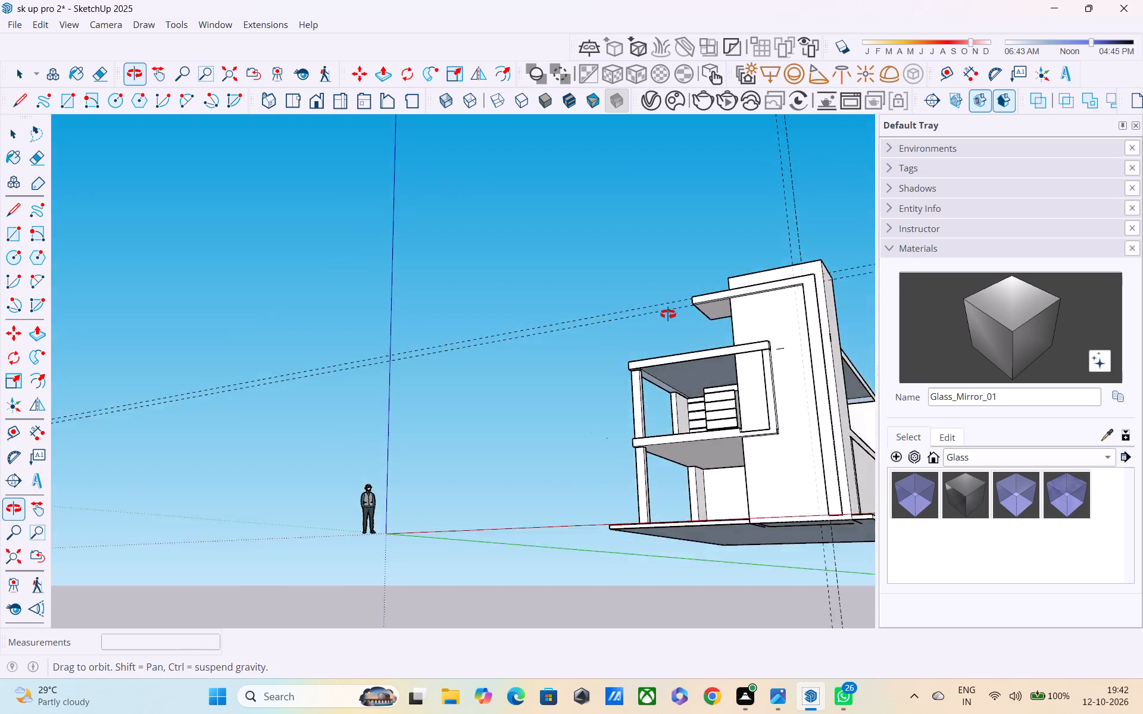
{"action": "middle_click_drag", "start_coordinate": [668, 314], "coordinate": [634, 283]}
{"action": "scroll", "coordinate": [699, 347], "scroll_direction": "up", "scroll_amount": 3}
{"action": "middle_click_drag", "start_coordinate": [680, 347], "coordinate": [482, 360]}
{"action": "scroll", "coordinate": [680, 347], "scroll_direction": "up", "scroll_amount": 1}
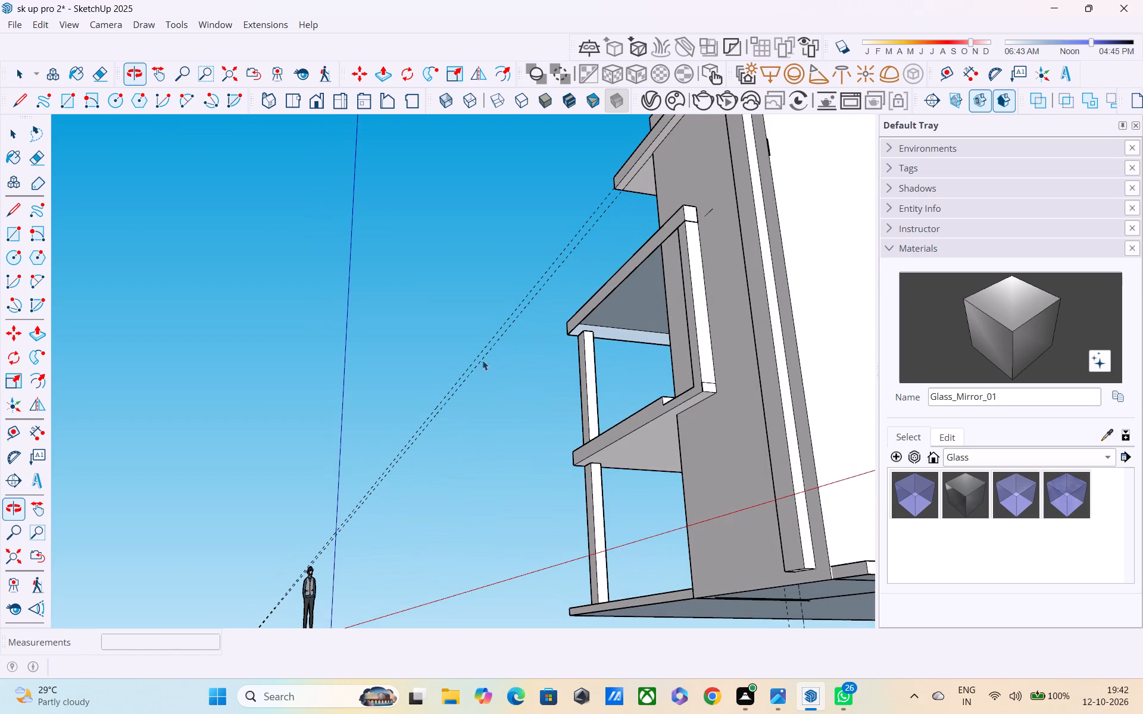
{"action": "scroll", "coordinate": [532, 323], "scroll_direction": "up", "scroll_amount": 2}
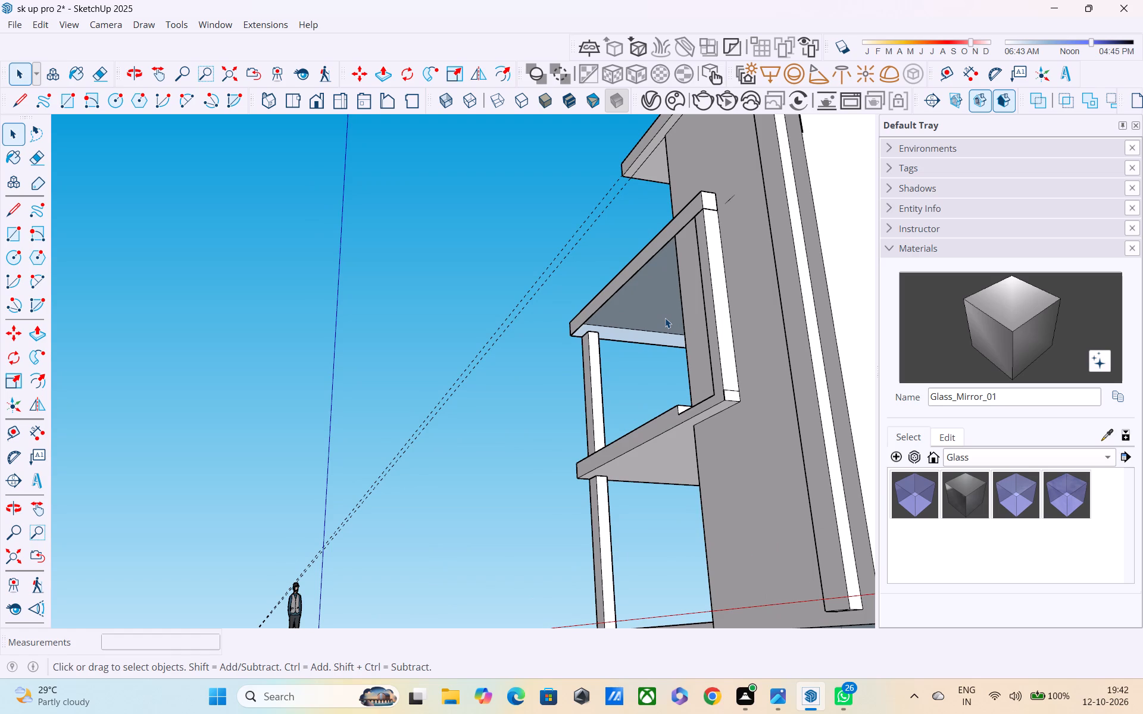
{"action": "key", "text": "l"}
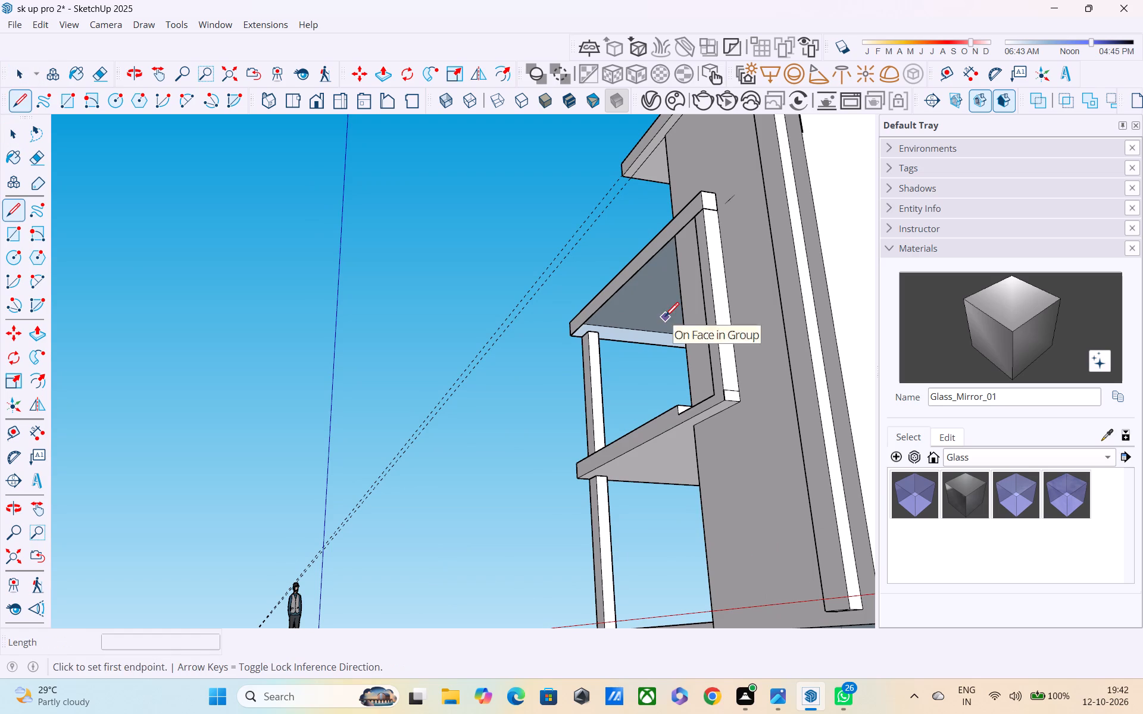
{"action": "left_click", "coordinate": [568, 338]}
{"action": "middle_click_drag", "start_coordinate": [611, 377], "coordinate": [637, 433]}
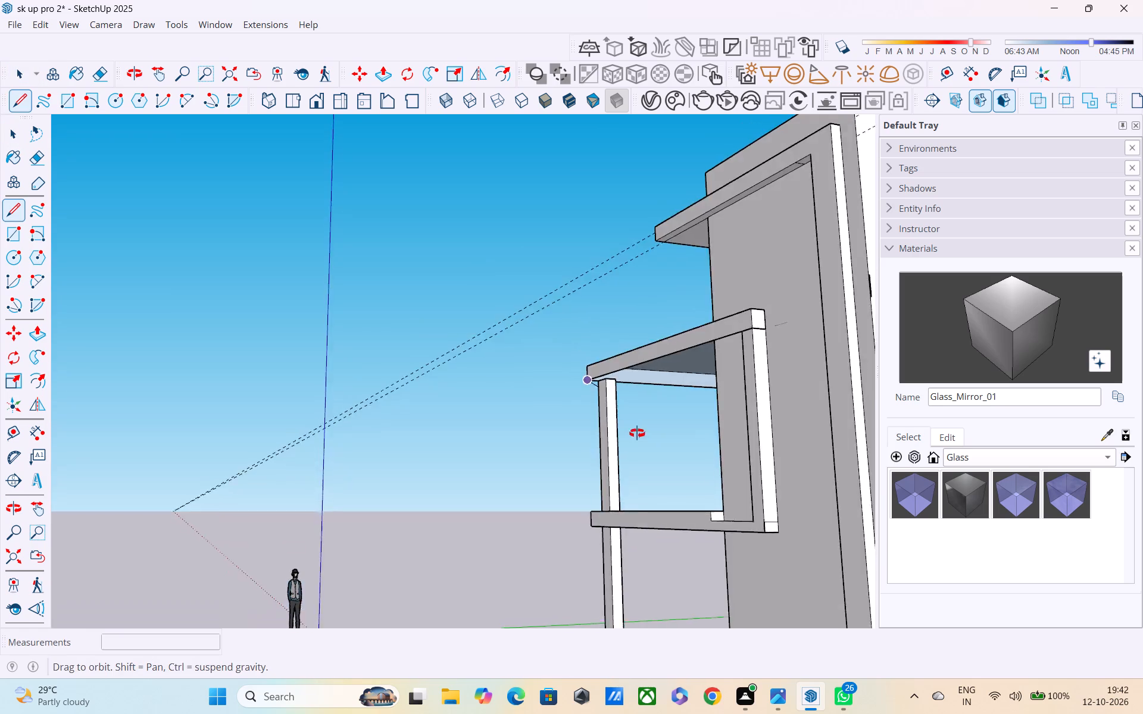
{"action": "middle_click_drag", "start_coordinate": [637, 433], "coordinate": [791, 390]}
{"action": "scroll", "coordinate": [805, 371], "scroll_direction": "down", "scroll_amount": 2}
{"action": "scroll", "coordinate": [779, 402], "scroll_direction": "up", "scroll_amount": 2}
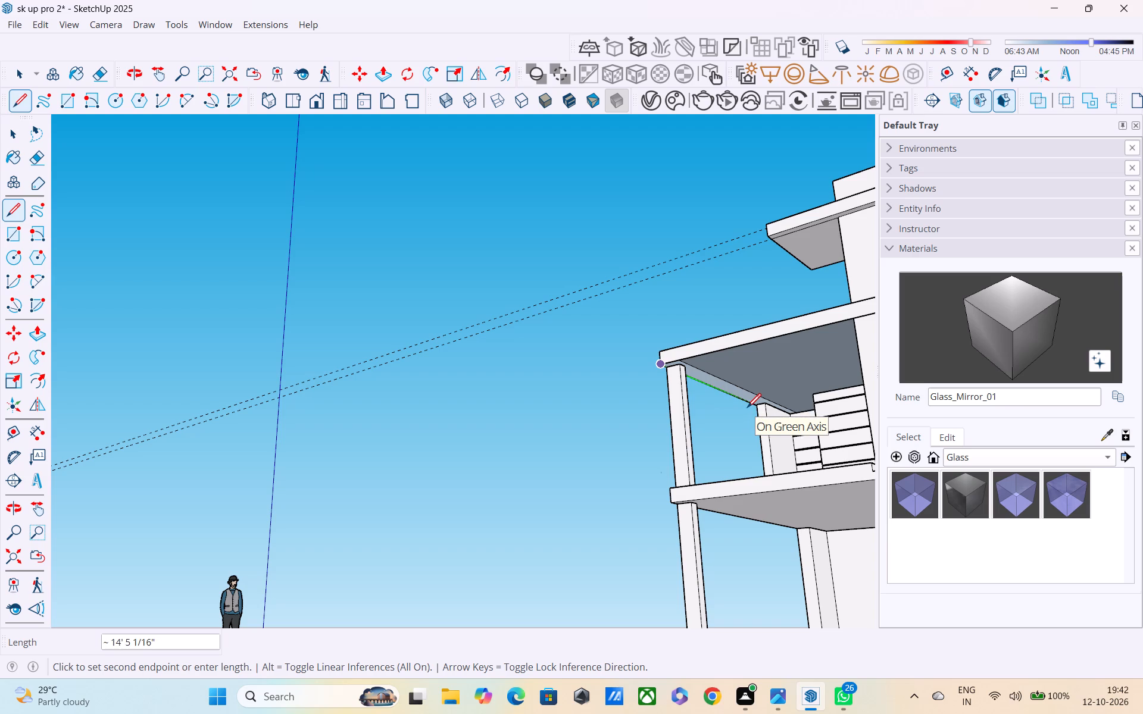
{"action": "left_click", "coordinate": [752, 409]}
{"action": "left_click", "coordinate": [763, 407]}
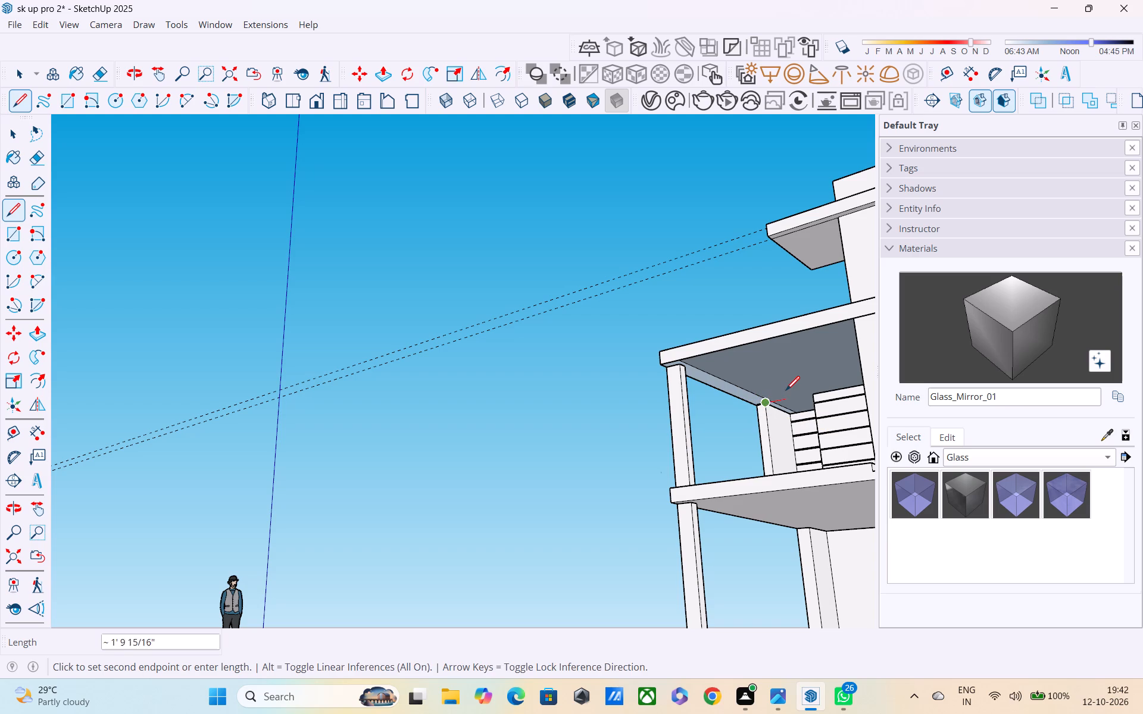
Continue the line about 12' 5" from the rear post along the back of the slab's underside to the inner wall's endpoint, and end the line.
{"action": "middle_click_drag", "start_coordinate": [800, 415], "coordinate": [919, 427]}
{"action": "middle_click_drag", "start_coordinate": [820, 406], "coordinate": [850, 416]}
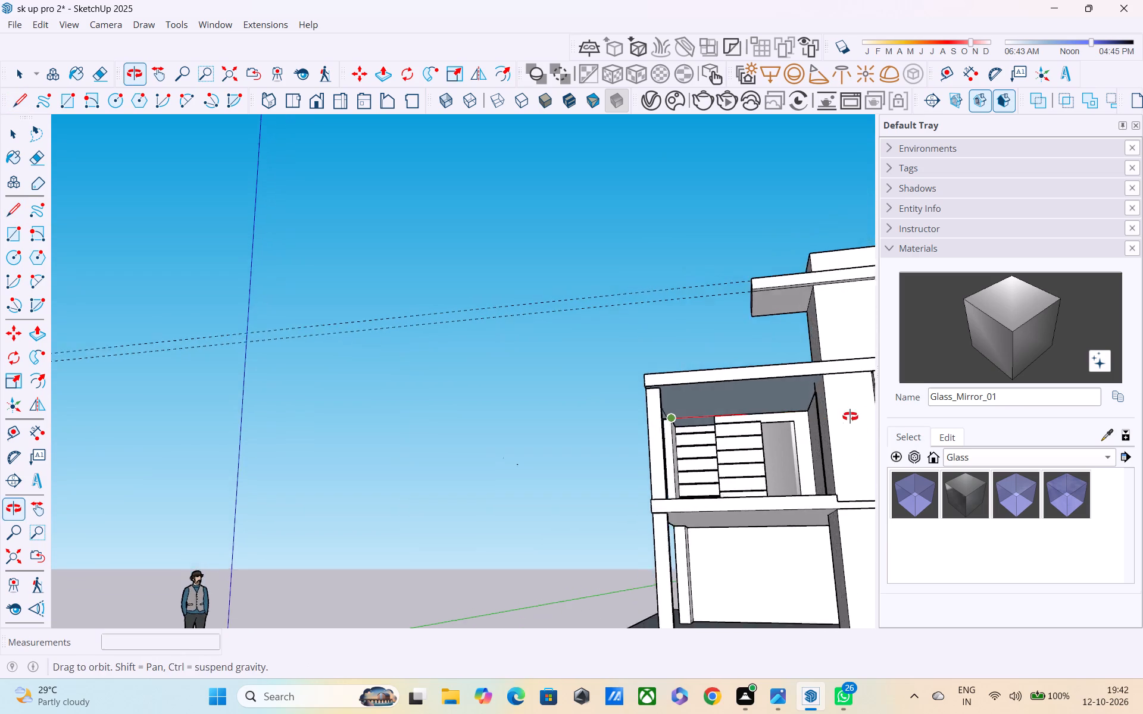
{"action": "middle_click_drag", "start_coordinate": [850, 416], "coordinate": [922, 419]}
{"action": "scroll", "coordinate": [770, 408], "scroll_direction": "up", "scroll_amount": 1}
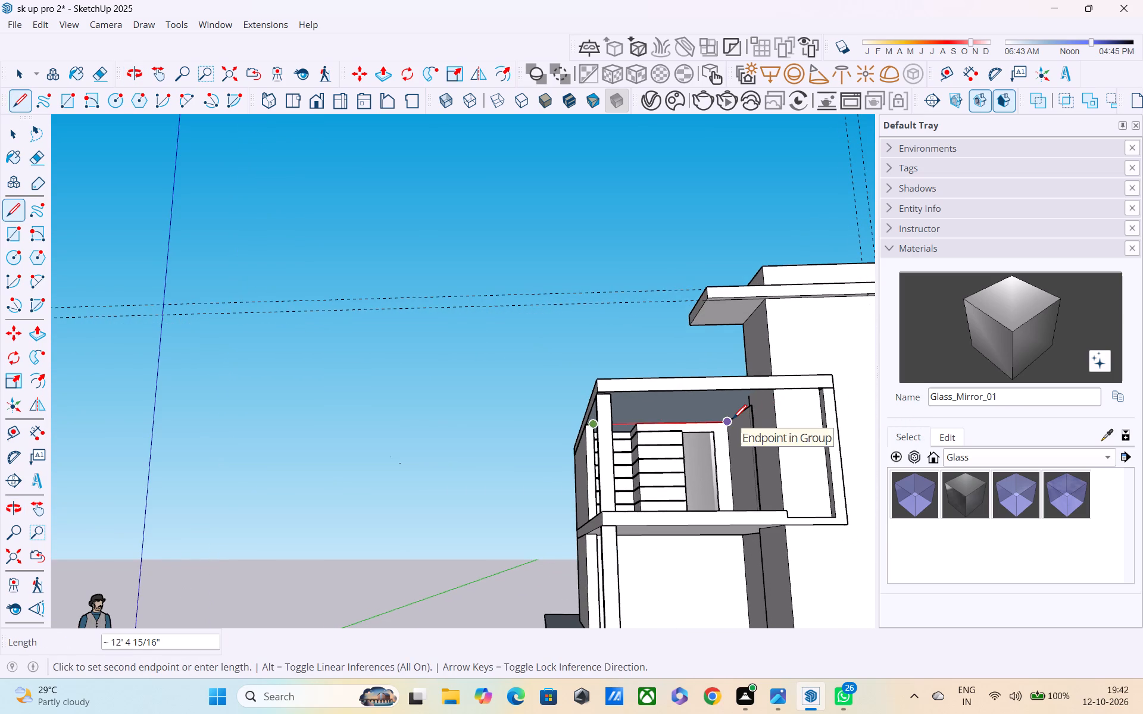
{"action": "left_click", "coordinate": [733, 420]}
{"action": "scroll", "coordinate": [751, 415], "scroll_direction": "down", "scroll_amount": 1}
{"action": "middle_click_drag", "start_coordinate": [746, 397], "coordinate": [723, 233]}
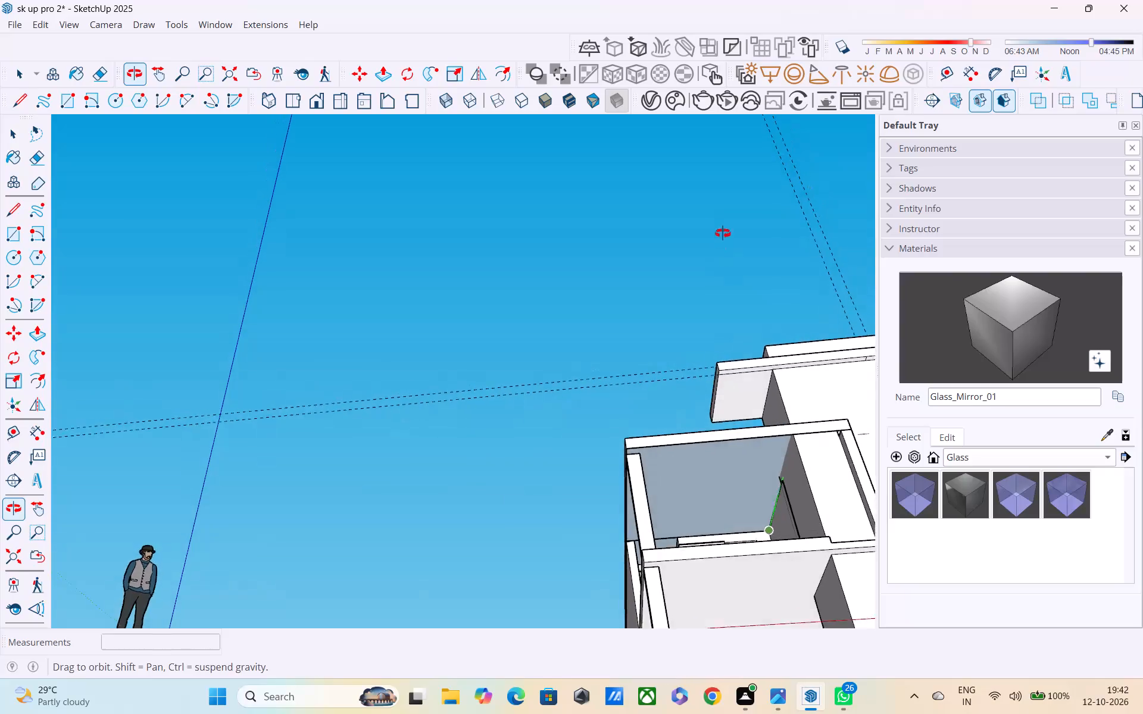
{"action": "middle_click_drag", "start_coordinate": [723, 233], "coordinate": [717, 212]}
{"action": "scroll", "coordinate": [730, 372], "scroll_direction": "down", "scroll_amount": 1}
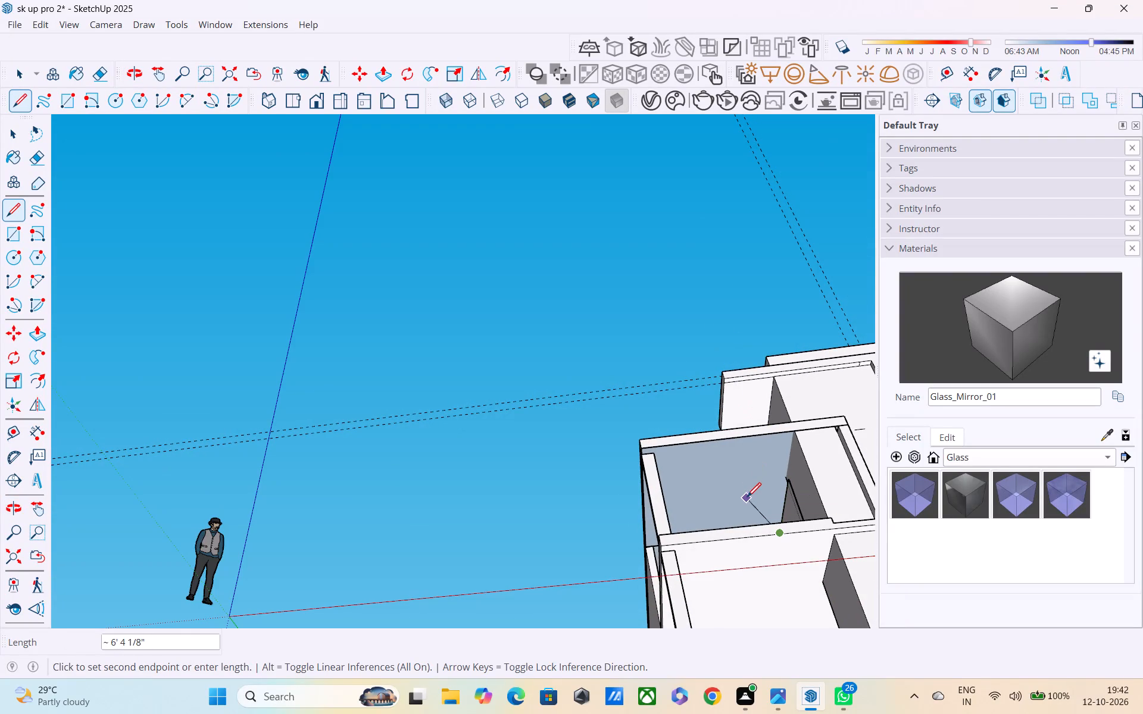
{"action": "middle_click_drag", "start_coordinate": [744, 532], "coordinate": [974, 567]}
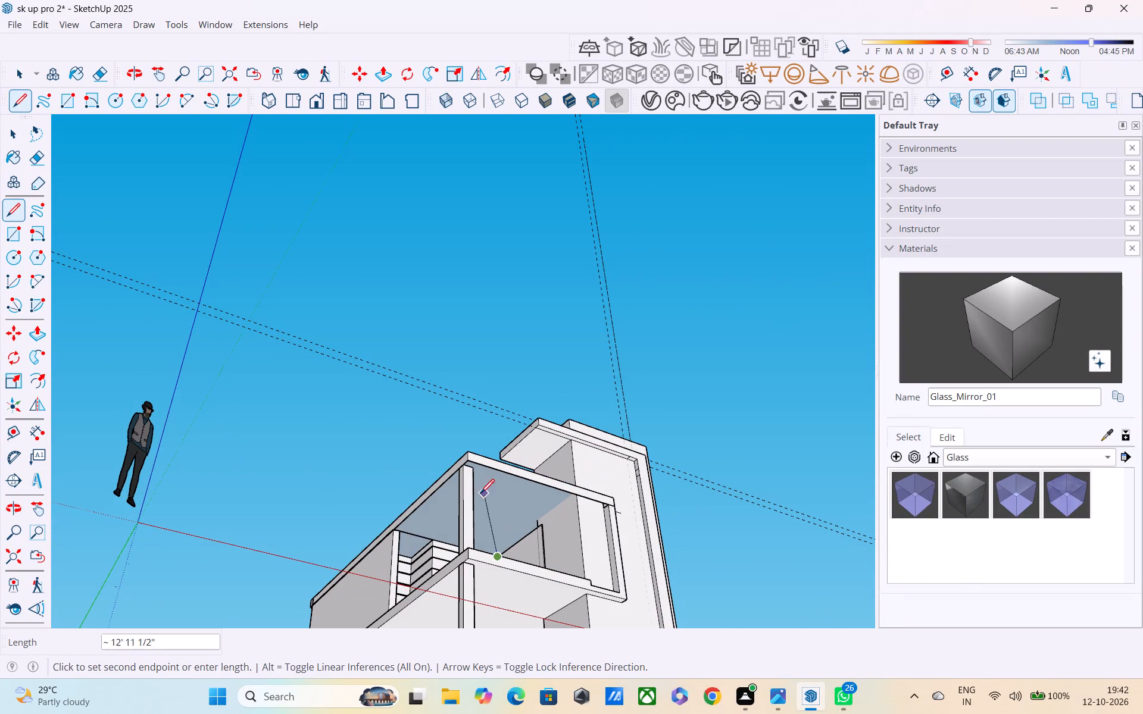
{"action": "key", "text": "space"}
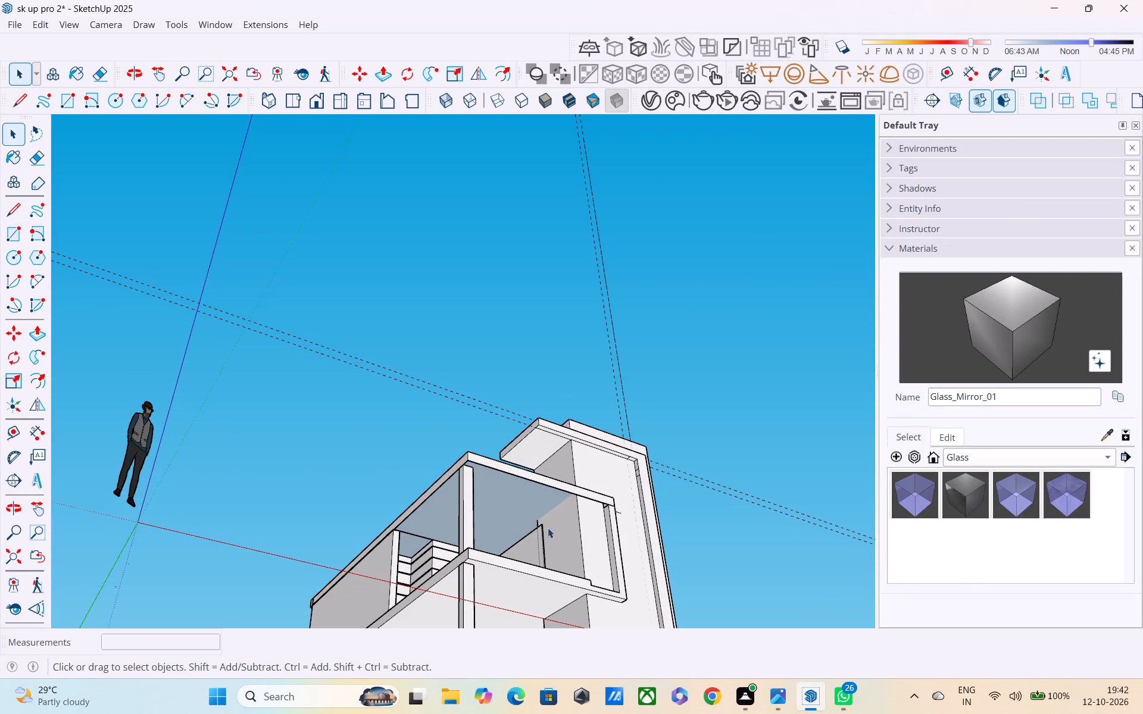
Open the upper slab group, select all its connected geometry, reverse the faces, and leave the group.
{"action": "scroll", "coordinate": [600, 453], "scroll_direction": "down", "scroll_amount": 3}
{"action": "middle_click_drag", "start_coordinate": [595, 502], "coordinate": [516, 528]}
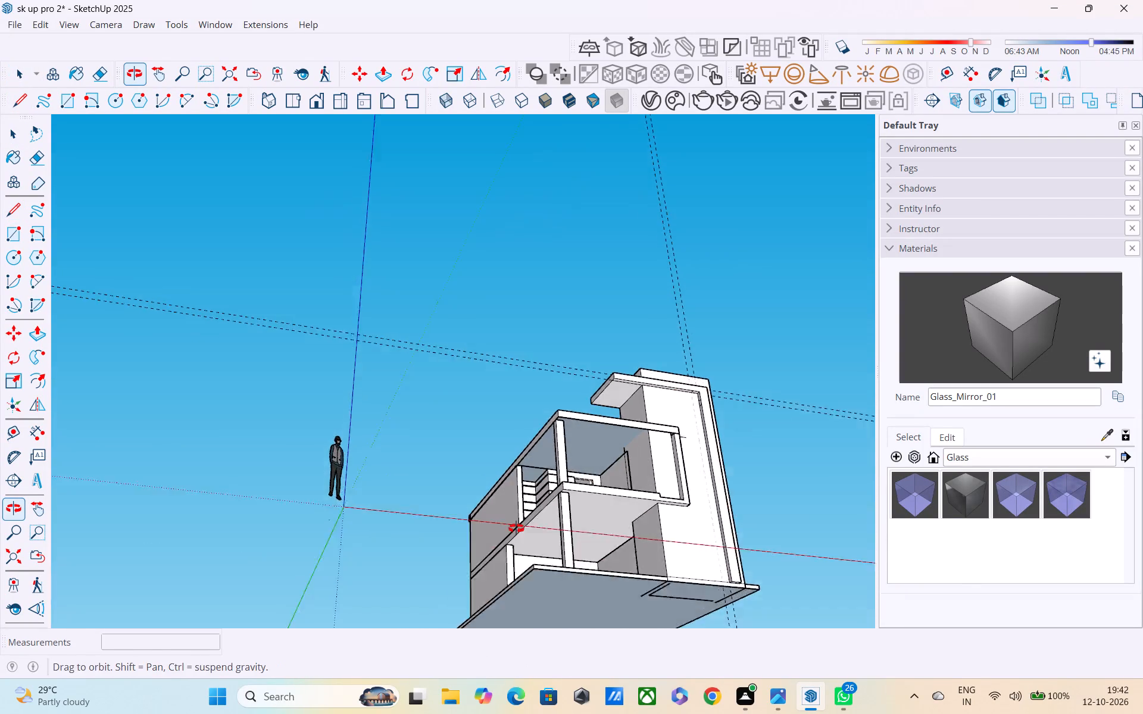
{"action": "scroll", "coordinate": [518, 486], "scroll_direction": "up", "scroll_amount": 3}
{"action": "middle_click_drag", "start_coordinate": [516, 528], "coordinate": [516, 511]}
{"action": "left_click", "coordinate": [597, 467]}
{"action": "left_click", "coordinate": [597, 468]}
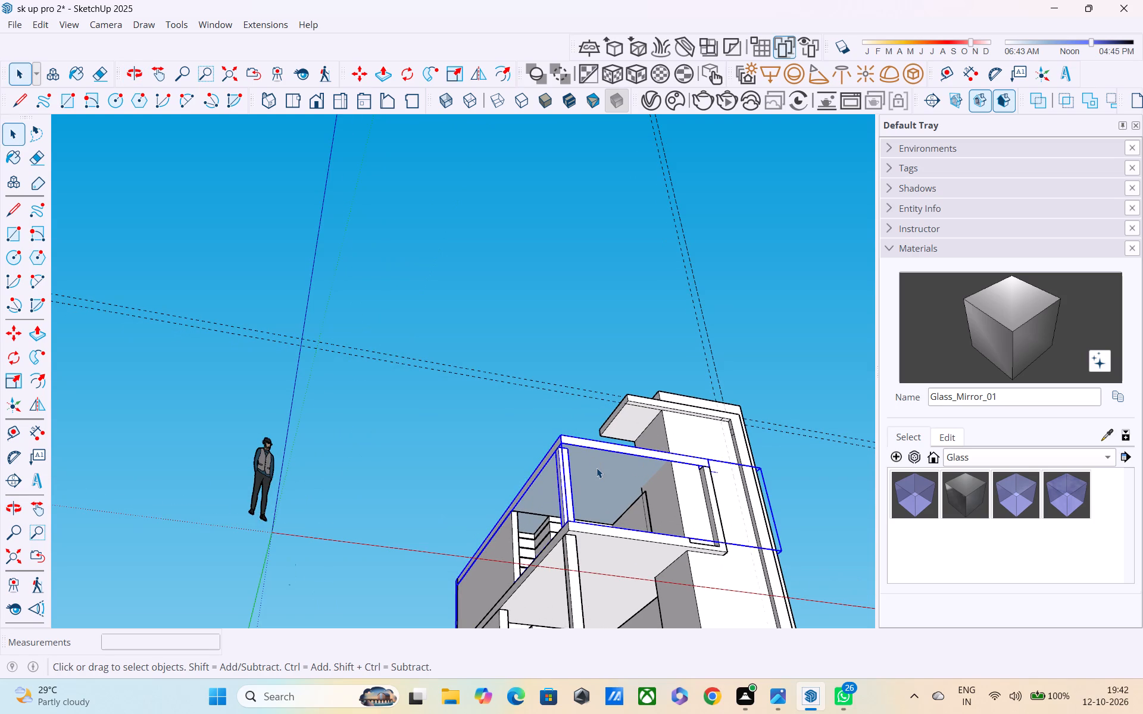
{"action": "triple_click", "coordinate": [597, 468]}
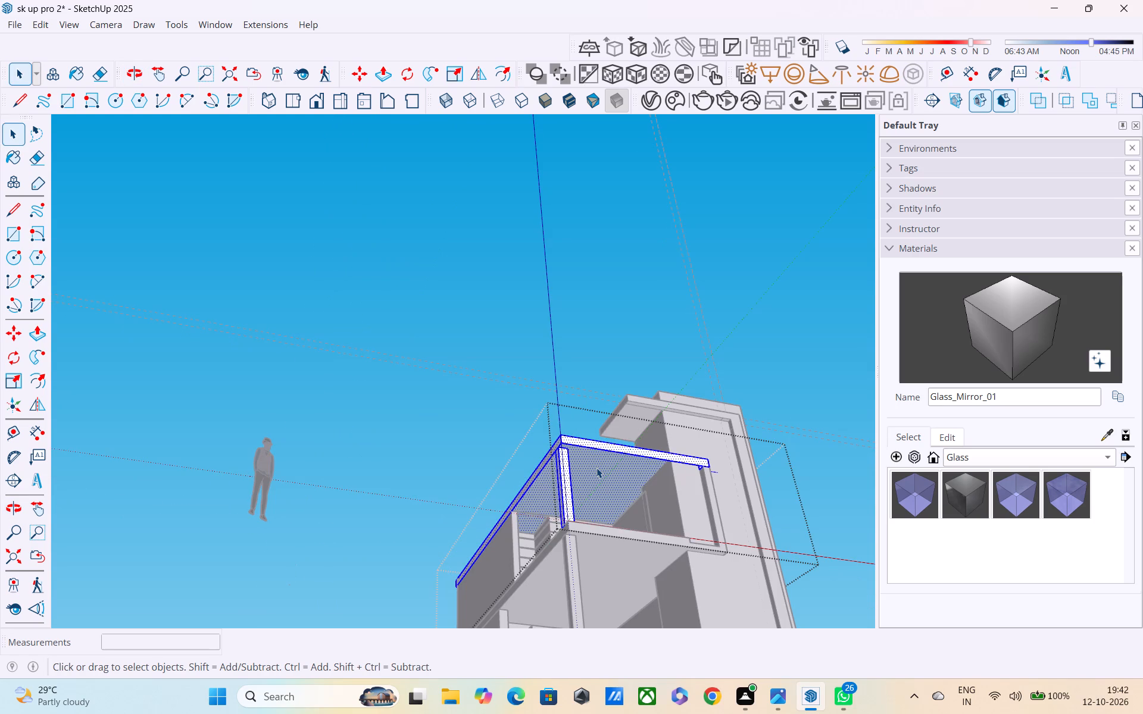
{"action": "right_click", "coordinate": [589, 459]}
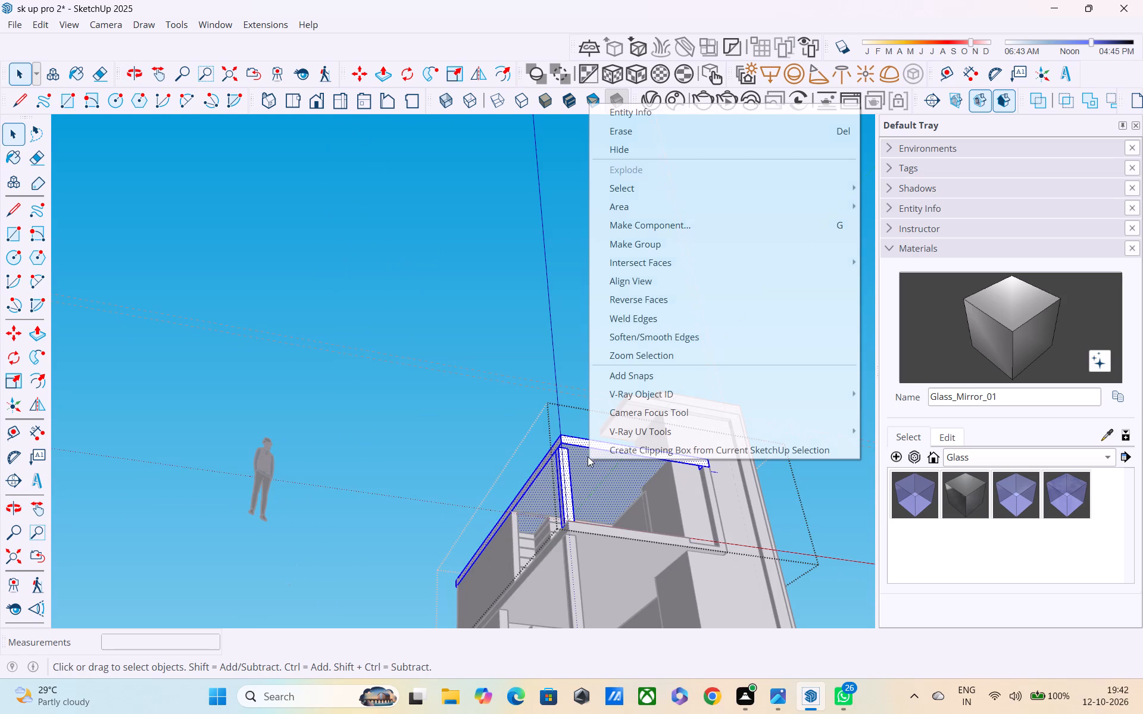
{"action": "left_click", "coordinate": [672, 264]}
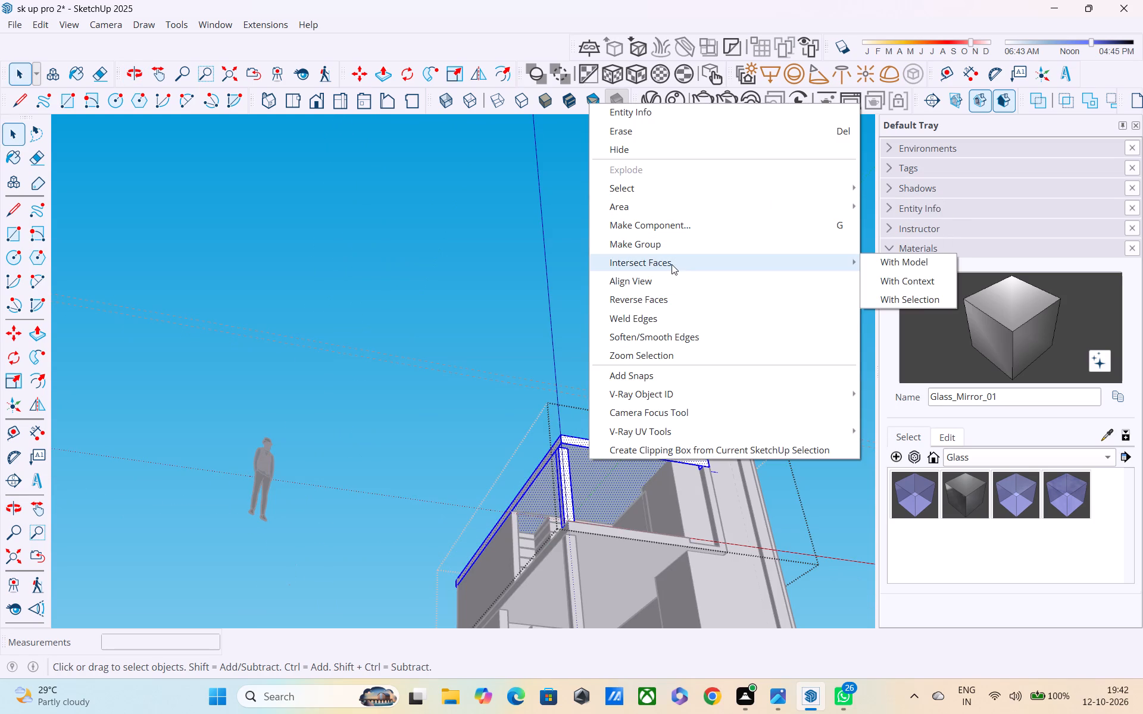
{"action": "left_click", "coordinate": [671, 256]}
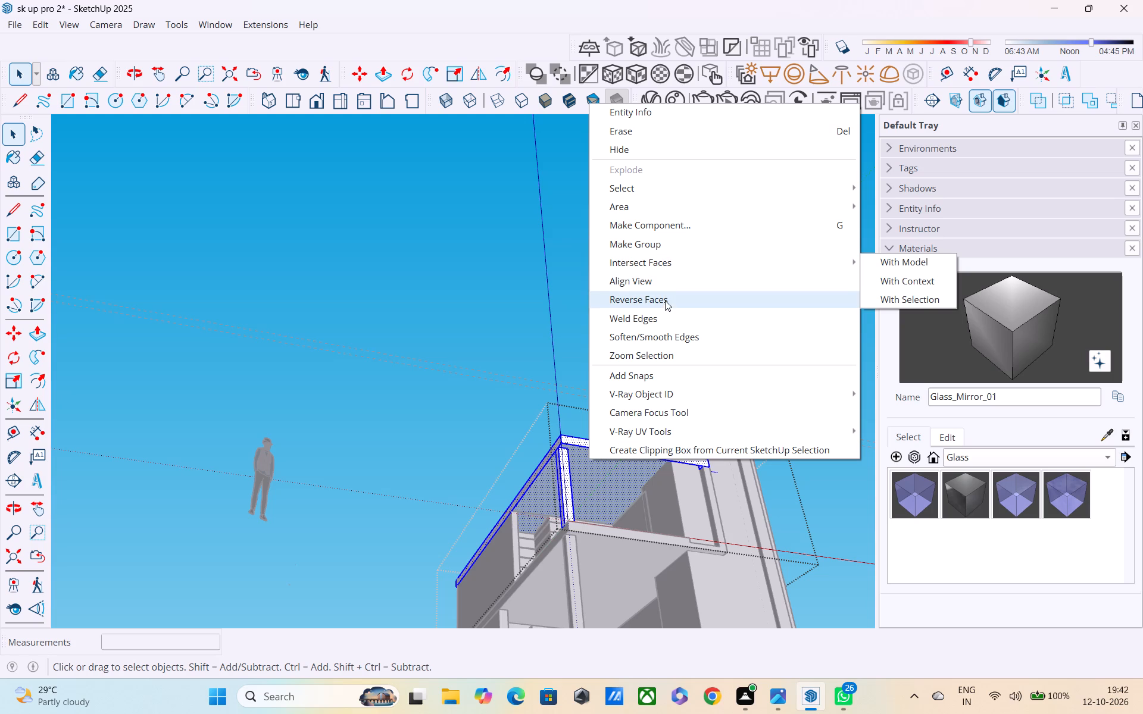
{"action": "left_click", "coordinate": [664, 302]}
{"action": "left_click", "coordinate": [565, 330]}
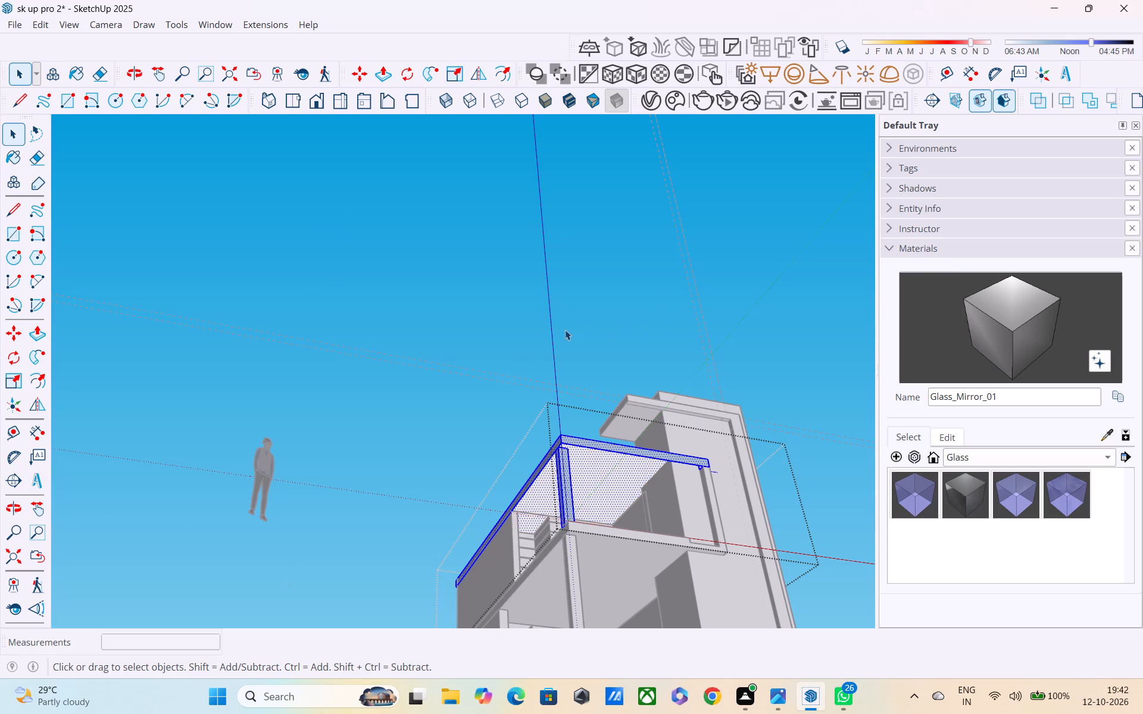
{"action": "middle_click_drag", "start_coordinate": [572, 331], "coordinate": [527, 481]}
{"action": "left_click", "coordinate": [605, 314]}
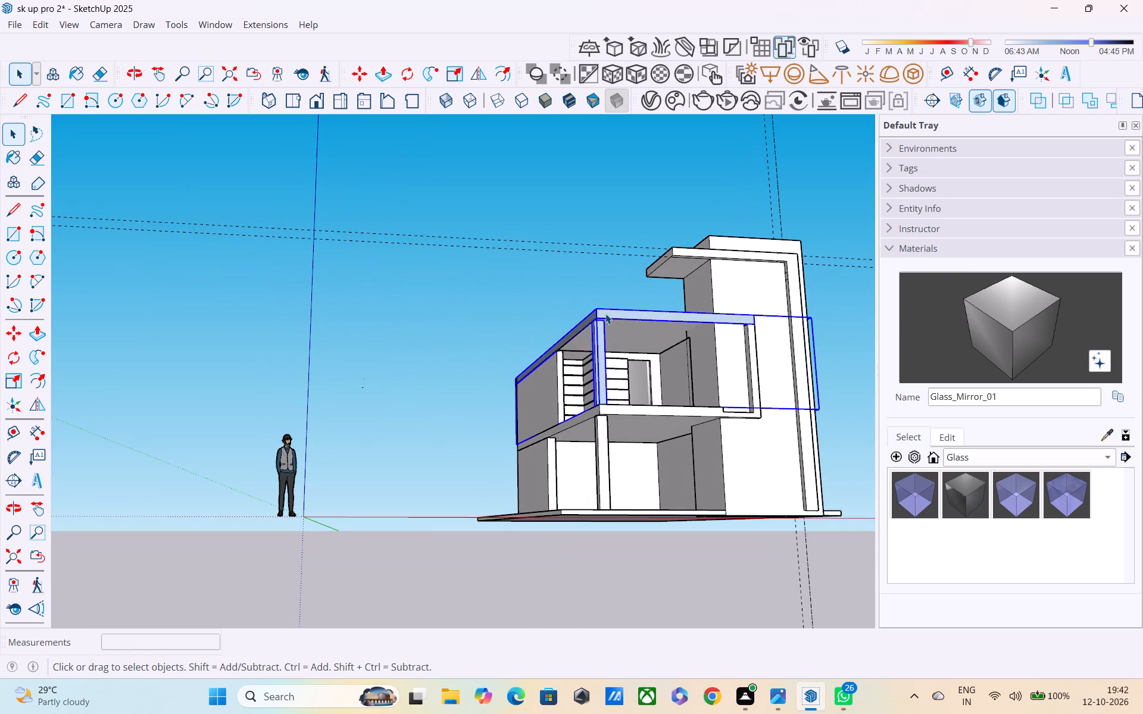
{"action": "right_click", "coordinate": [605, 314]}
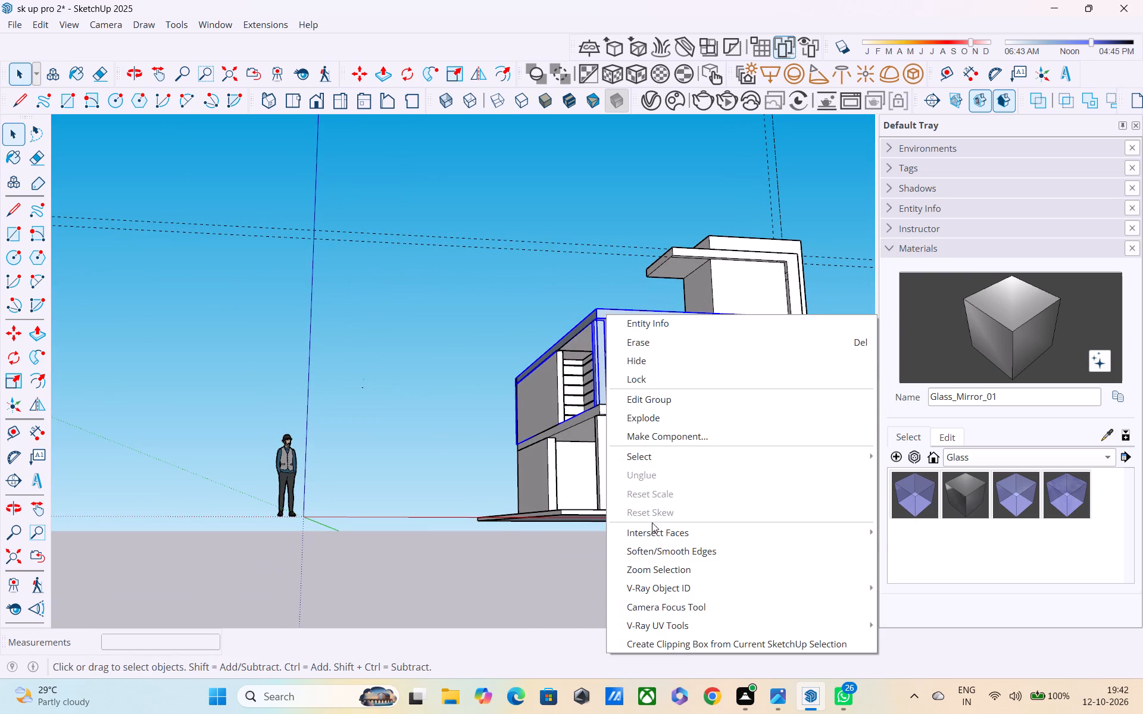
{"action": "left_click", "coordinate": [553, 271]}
Reopen the upper slab group and reverse the long front edge face of the slab.
{"action": "double_click", "coordinate": [614, 315]}
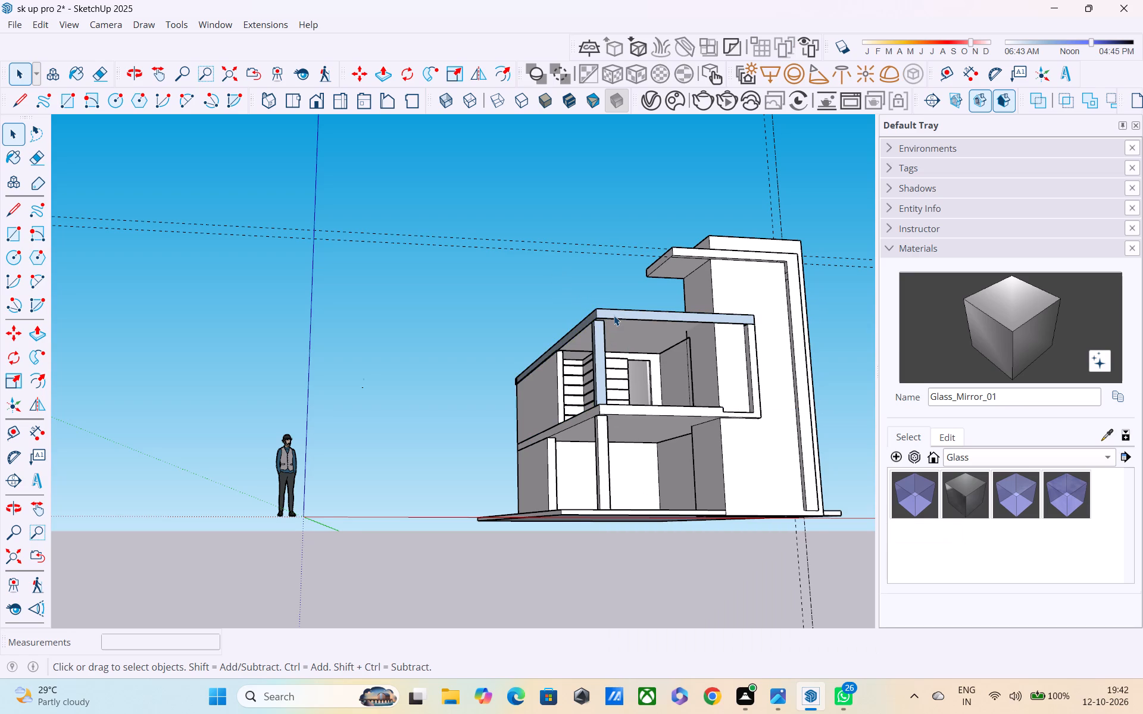
{"action": "right_click", "coordinate": [614, 315]}
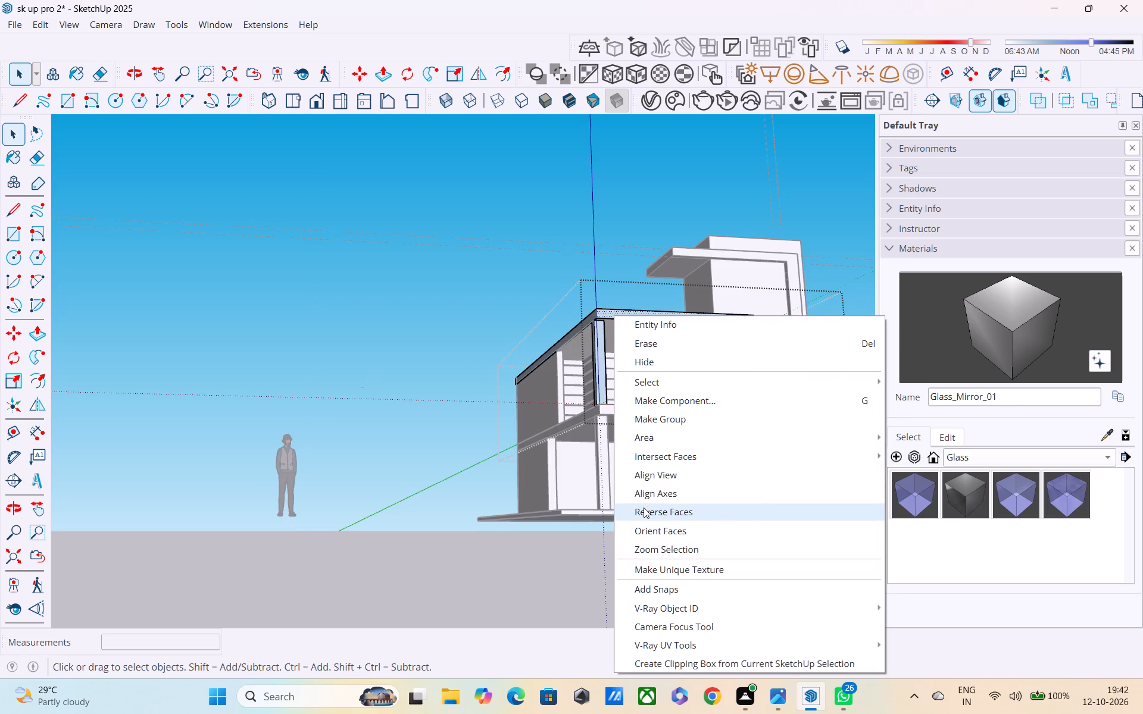
{"action": "left_click", "coordinate": [644, 508]}
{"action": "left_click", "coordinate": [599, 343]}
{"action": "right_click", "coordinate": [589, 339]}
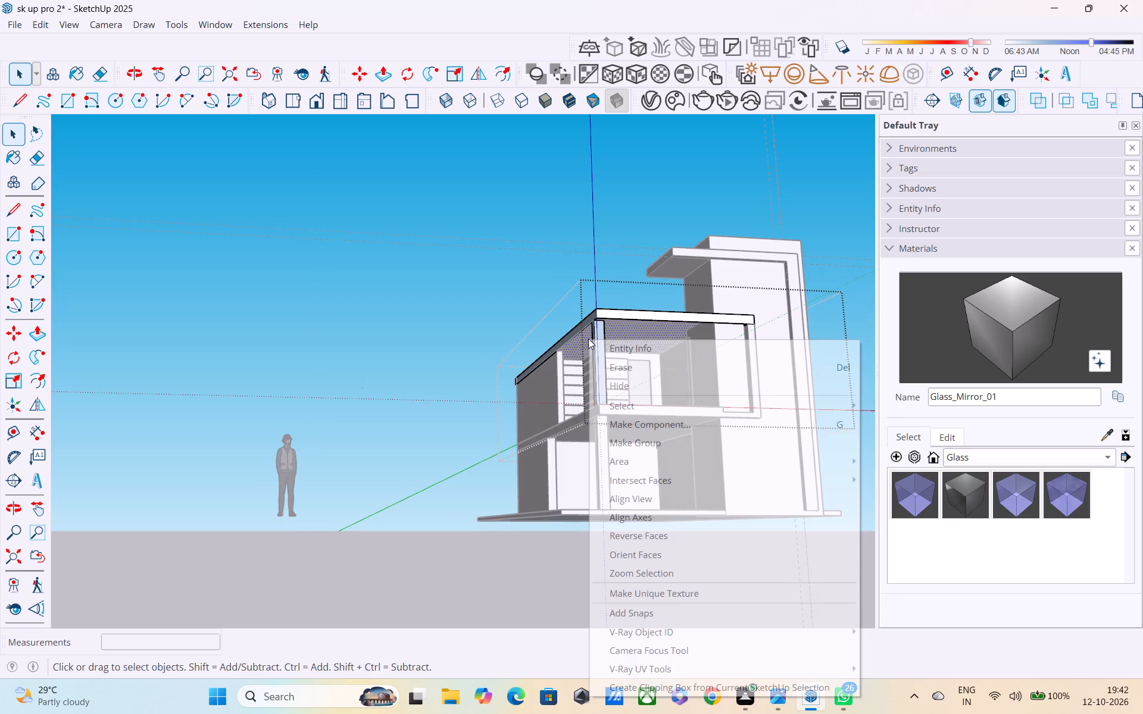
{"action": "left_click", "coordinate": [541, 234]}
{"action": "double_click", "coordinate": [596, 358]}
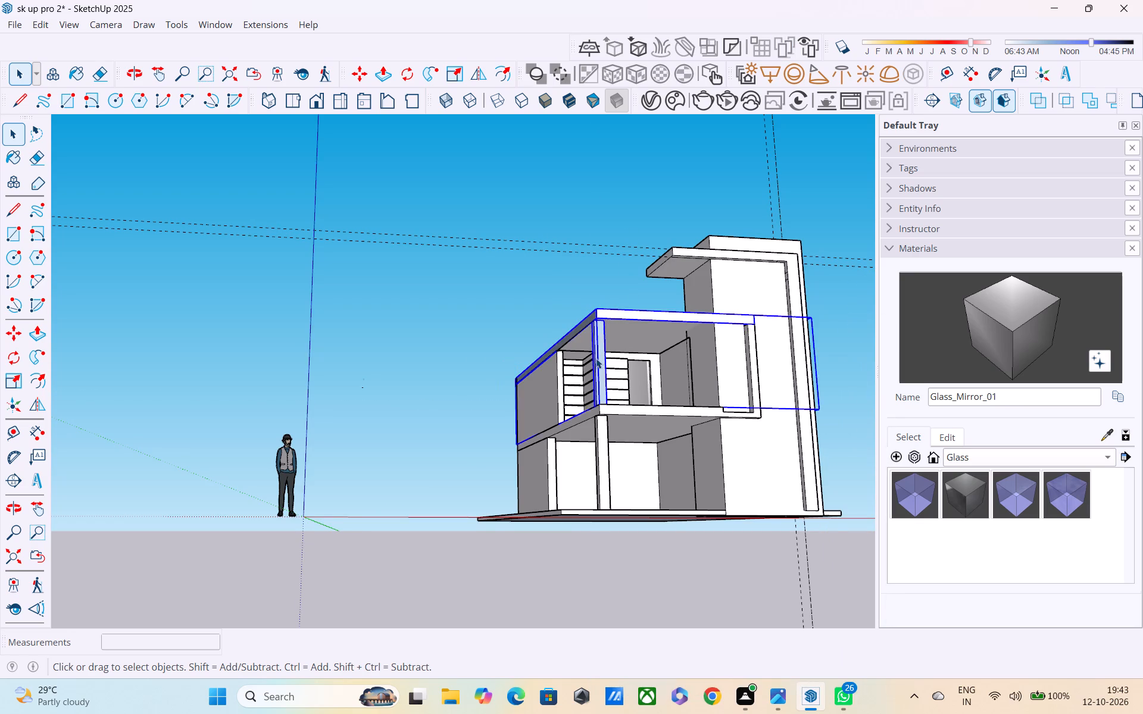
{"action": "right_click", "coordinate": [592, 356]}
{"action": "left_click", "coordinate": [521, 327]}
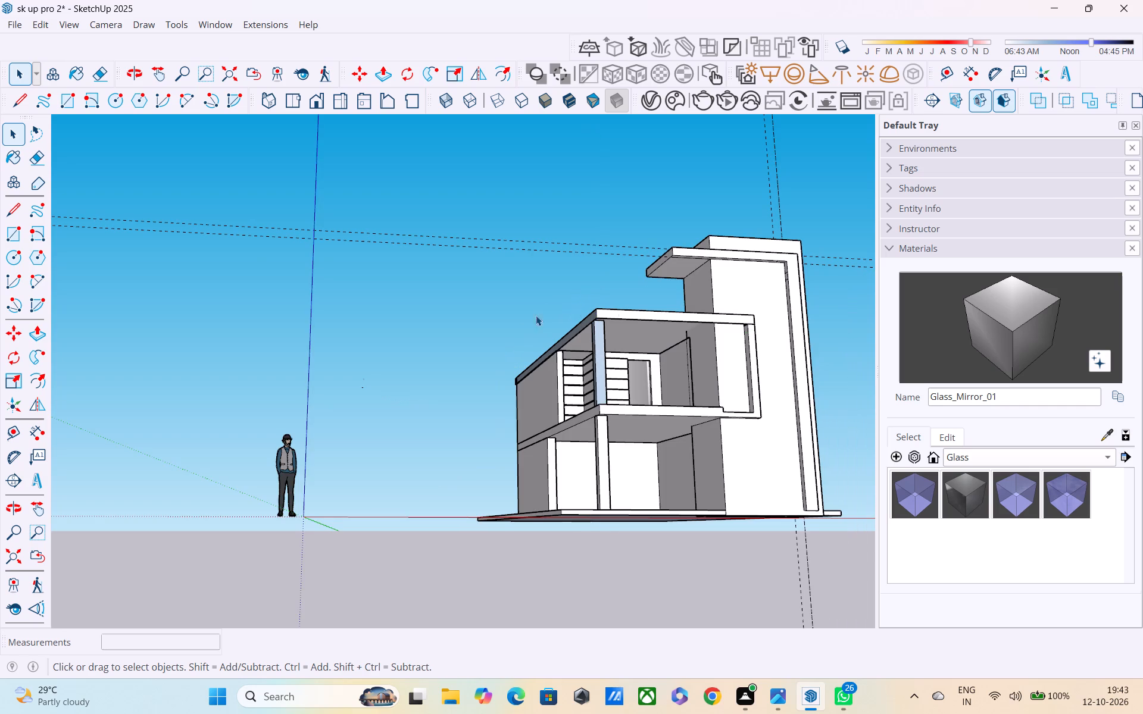
Examine the upper slab, its underside and the thin front post from the front and below.
{"action": "scroll", "coordinate": [610, 329], "scroll_direction": "up", "scroll_amount": 3}
{"action": "middle_click_drag", "start_coordinate": [602, 324], "coordinate": [584, 381]}
{"action": "scroll", "coordinate": [586, 386], "scroll_direction": "up", "scroll_amount": 2}
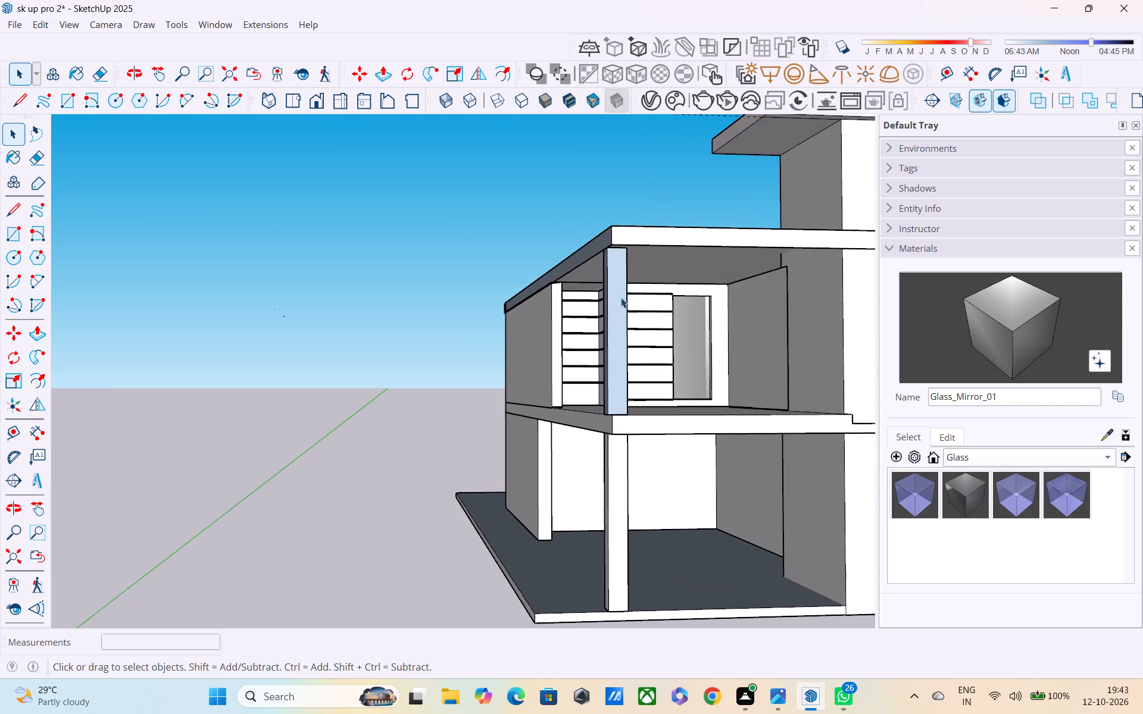
{"action": "middle_click_drag", "start_coordinate": [621, 297], "coordinate": [530, 337]}
{"action": "scroll", "coordinate": [527, 303], "scroll_direction": "down", "scroll_amount": 6}
{"action": "left_click", "coordinate": [551, 181]}
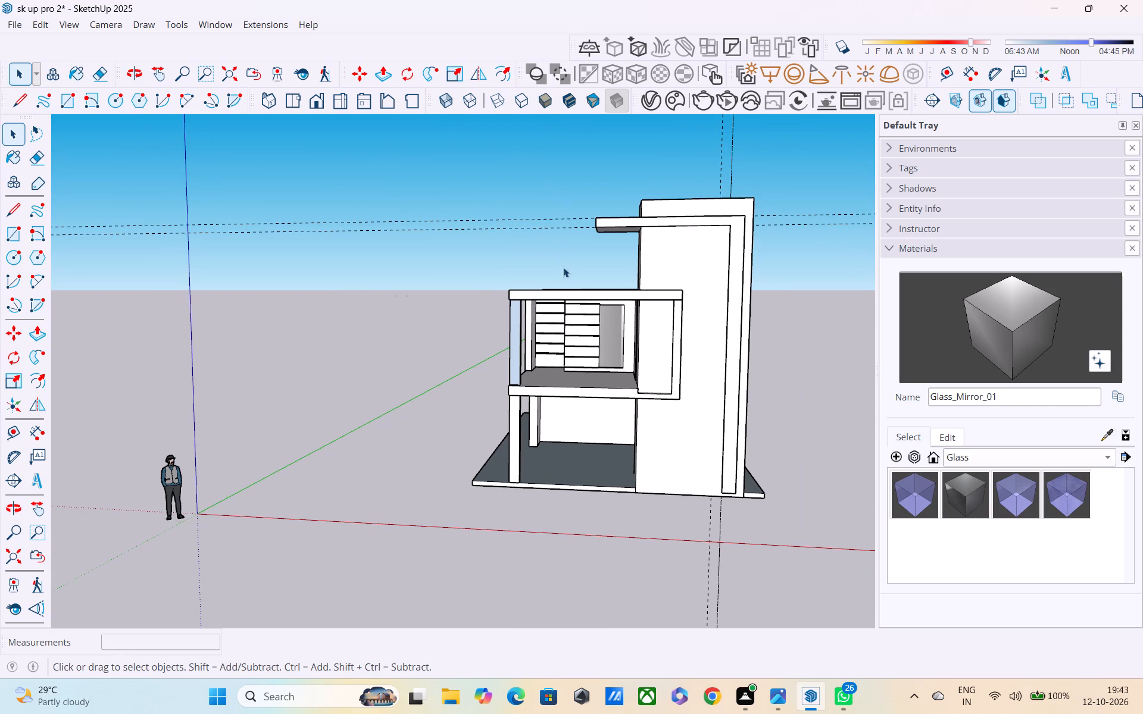
{"action": "middle_click_drag", "start_coordinate": [583, 346], "coordinate": [539, 295]}
{"action": "scroll", "coordinate": [581, 305], "scroll_direction": "up", "scroll_amount": 4}
{"action": "scroll", "coordinate": [630, 328], "scroll_direction": "up", "scroll_amount": 3}
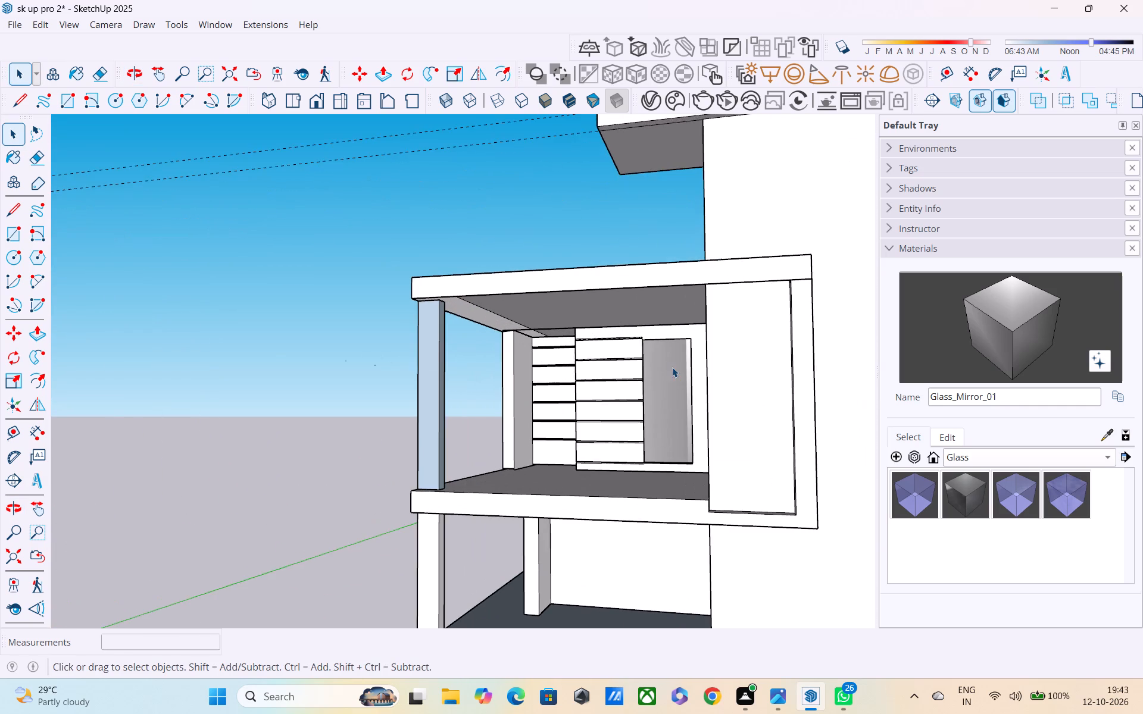
{"action": "scroll", "coordinate": [651, 353], "scroll_direction": "down", "scroll_amount": 3}
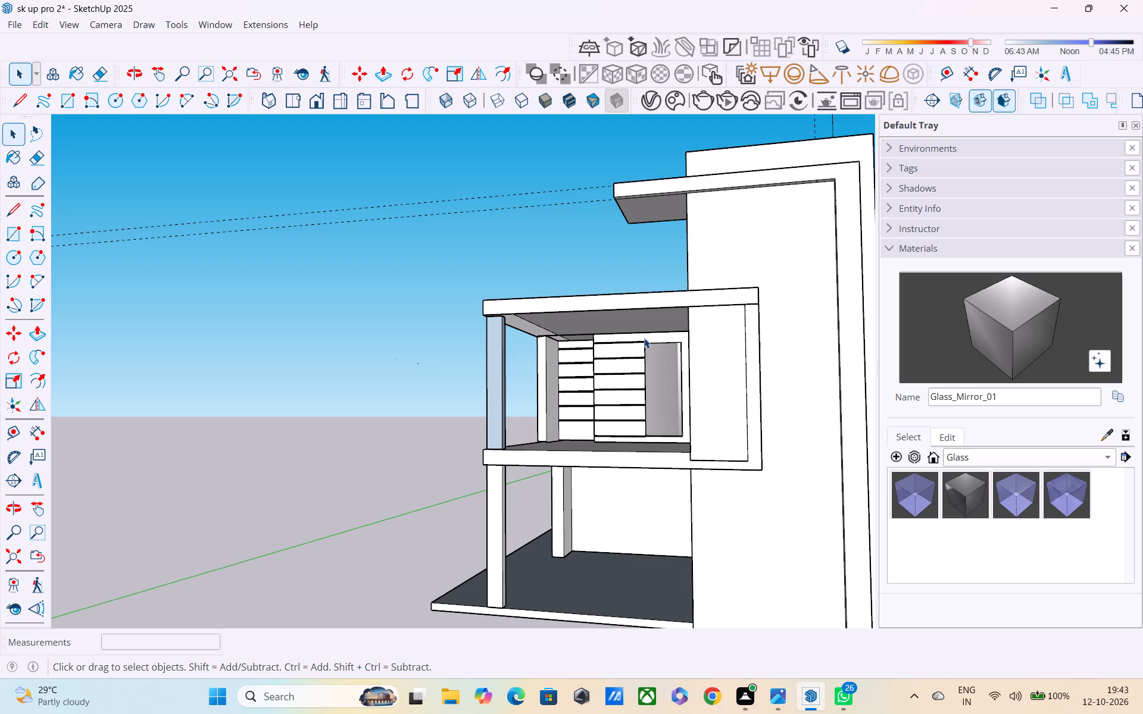
{"action": "scroll", "coordinate": [641, 344], "scroll_direction": "down", "scroll_amount": 3}
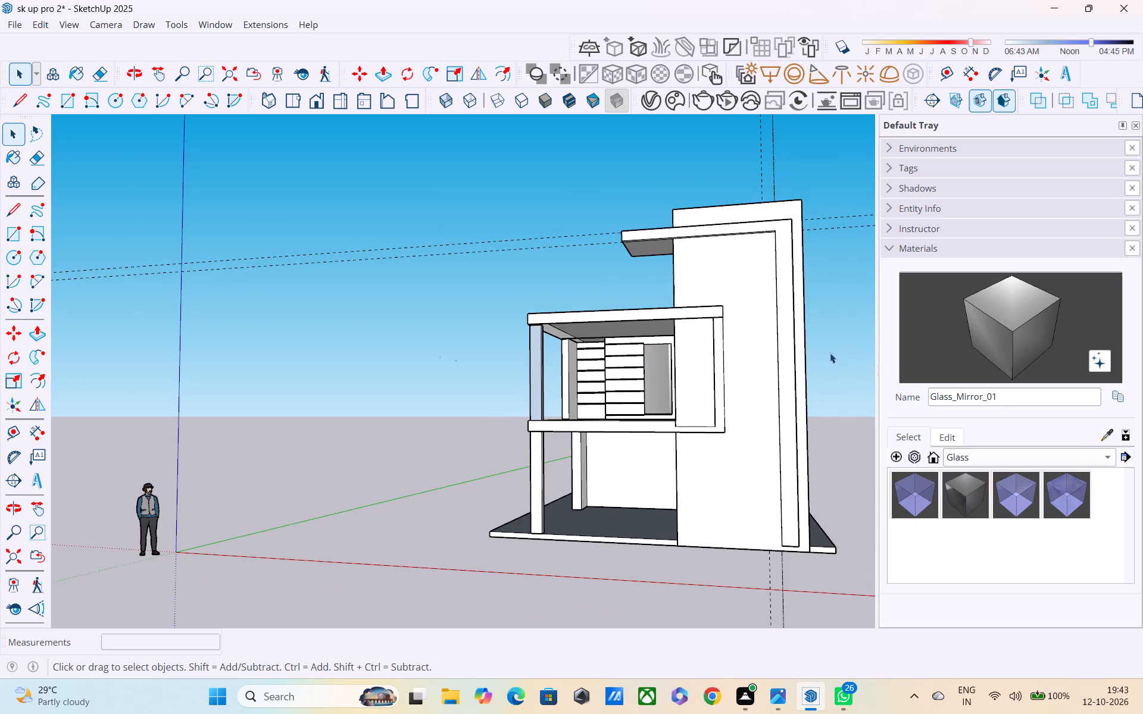
Open the tall wall's group for editing and select the front face of its L-shaped band.
{"action": "triple_click", "coordinate": [794, 328]}
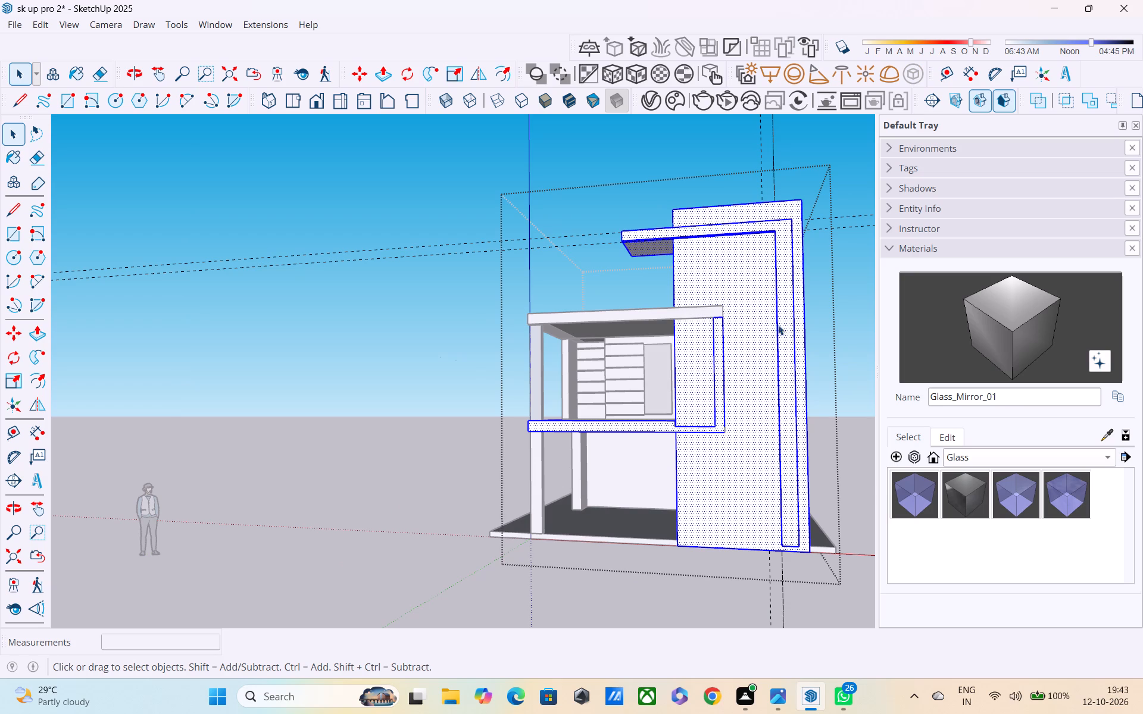
{"action": "middle_click_drag", "start_coordinate": [775, 317], "coordinate": [825, 408]}
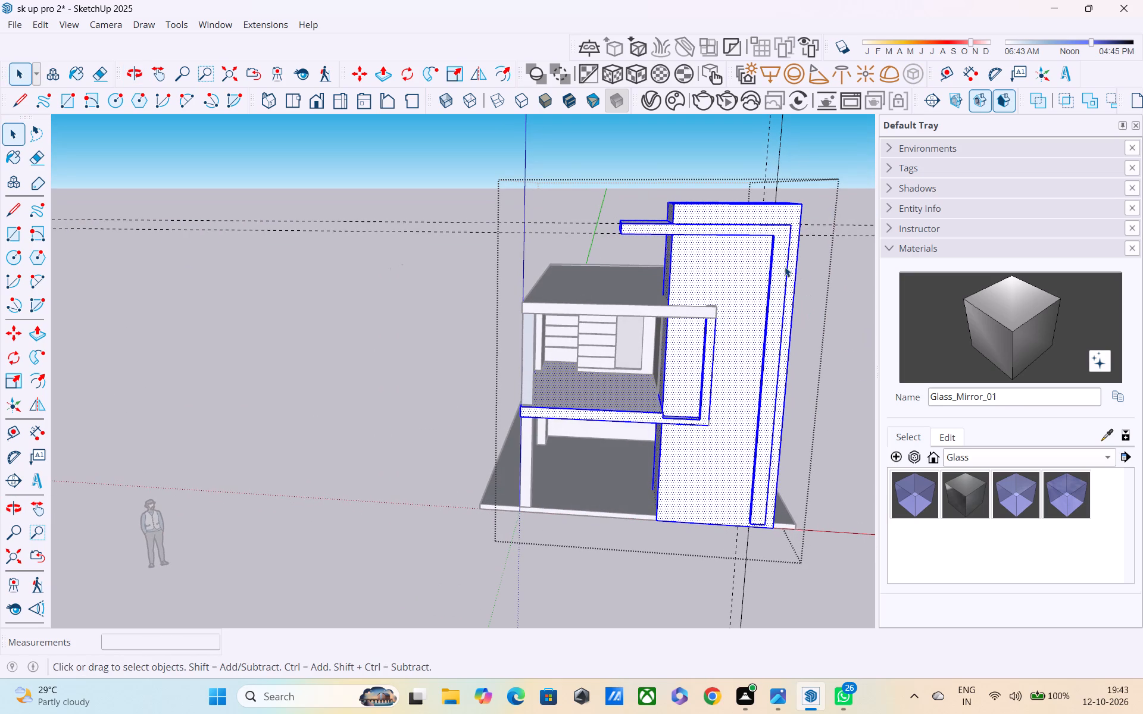
{"action": "left_click", "coordinate": [785, 267]}
{"action": "middle_click_drag", "start_coordinate": [754, 268], "coordinate": [834, 255]}
{"action": "scroll", "coordinate": [805, 246], "scroll_direction": "up", "scroll_amount": 3}
{"action": "middle_click_drag", "start_coordinate": [714, 263], "coordinate": [769, 278]}
{"action": "scroll", "coordinate": [769, 278], "scroll_direction": "up", "scroll_amount": 3}
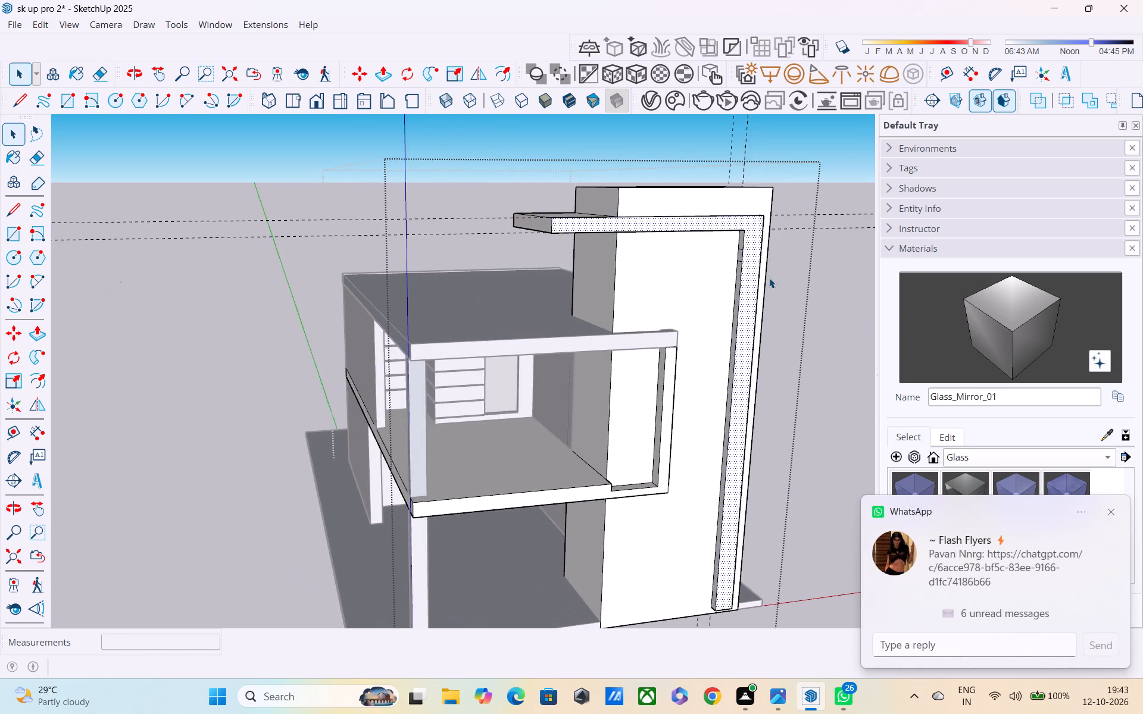
{"action": "scroll", "coordinate": [749, 268], "scroll_direction": "up", "scroll_amount": 3}
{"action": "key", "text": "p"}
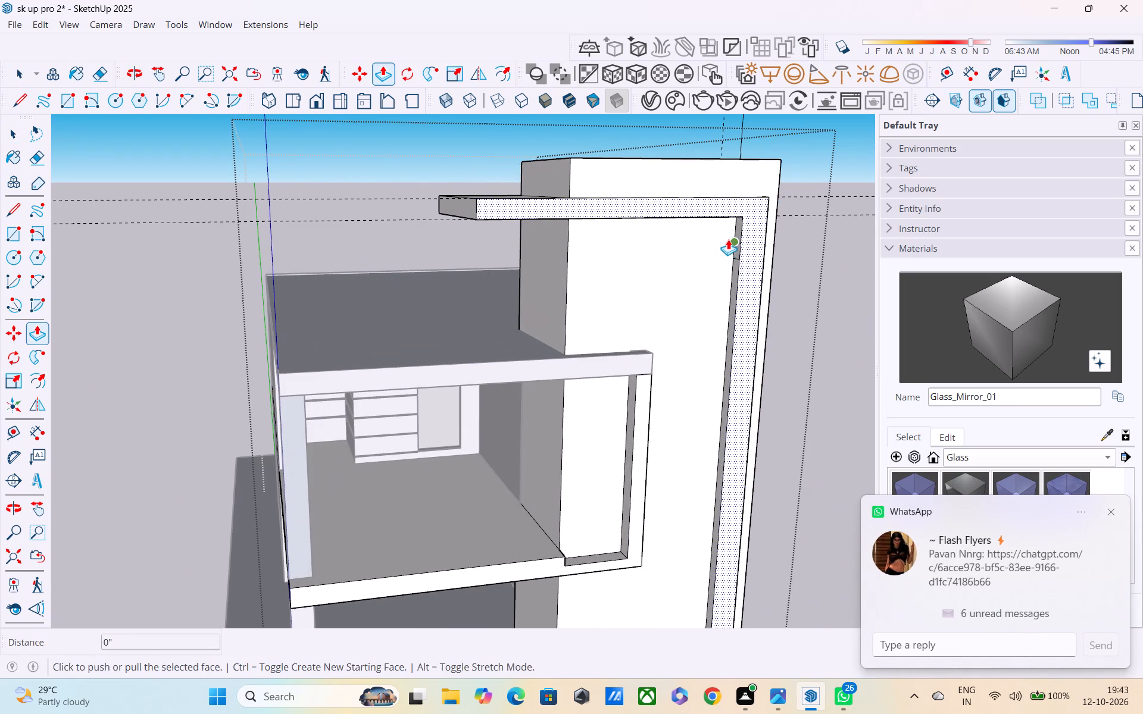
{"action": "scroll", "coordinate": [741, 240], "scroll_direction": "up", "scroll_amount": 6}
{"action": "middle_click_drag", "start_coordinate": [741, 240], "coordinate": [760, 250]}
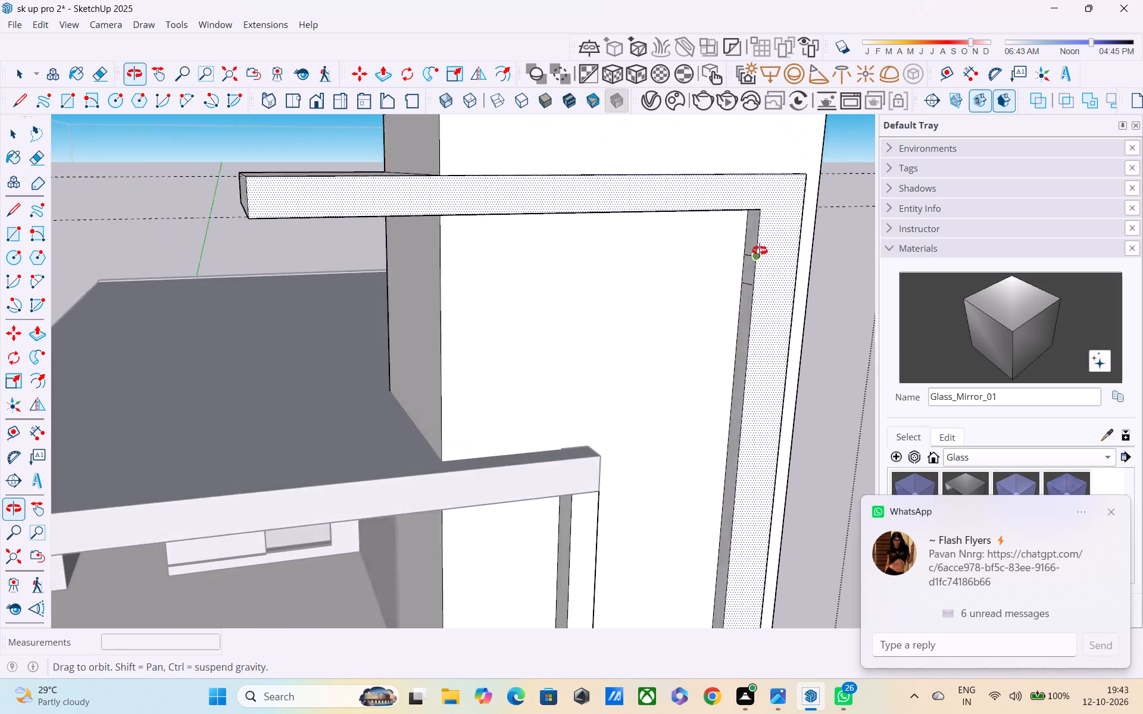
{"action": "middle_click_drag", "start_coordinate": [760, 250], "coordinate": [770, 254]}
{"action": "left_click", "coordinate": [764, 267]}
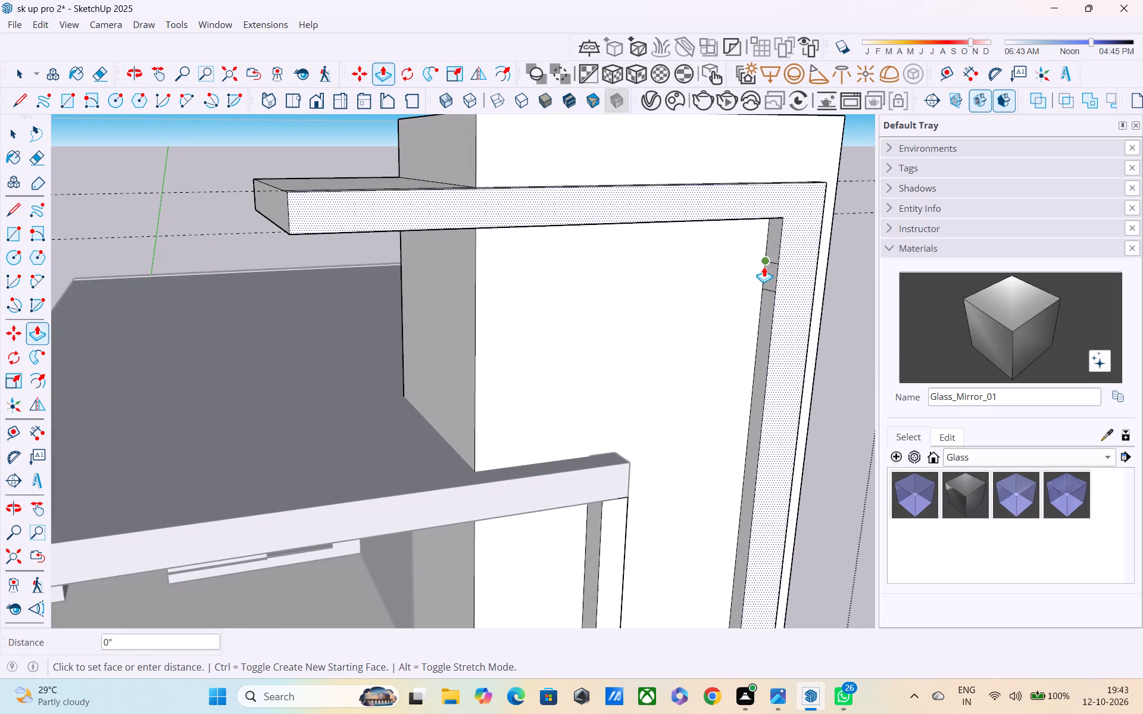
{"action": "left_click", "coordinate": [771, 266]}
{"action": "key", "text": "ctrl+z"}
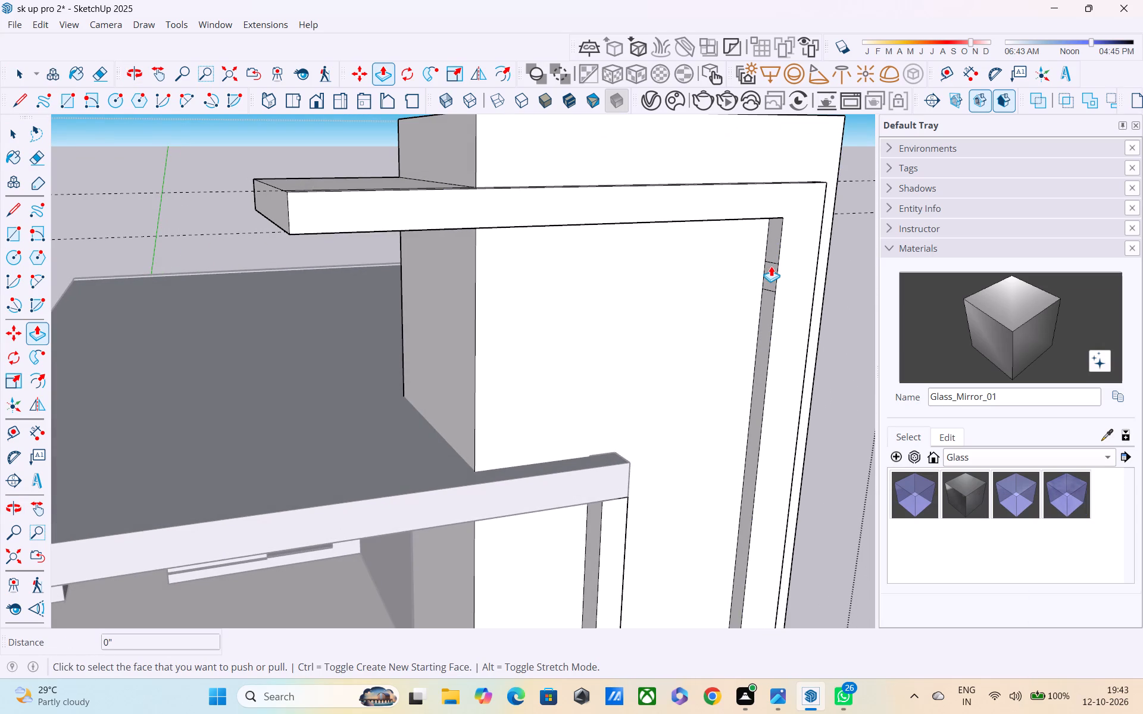
Push/Pull the short marked segment on the vertical band's inner side, just below the corner, about 2' 8" outward across the wall.
{"action": "scroll", "coordinate": [772, 266], "scroll_direction": "up", "scroll_amount": 3}
{"action": "middle_click", "coordinate": [764, 270]}
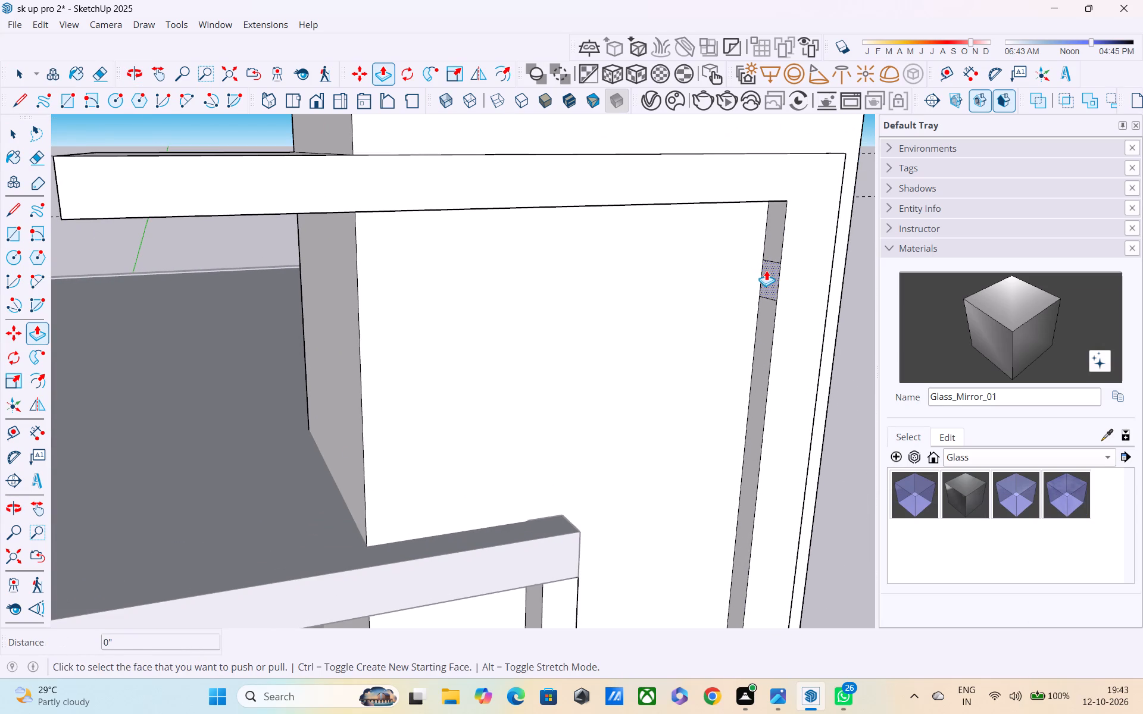
{"action": "left_click", "coordinate": [766, 270]}
{"action": "scroll", "coordinate": [694, 302], "scroll_direction": "down", "scroll_amount": 2}
{"action": "middle_click_drag", "start_coordinate": [686, 311], "coordinate": [501, 281]}
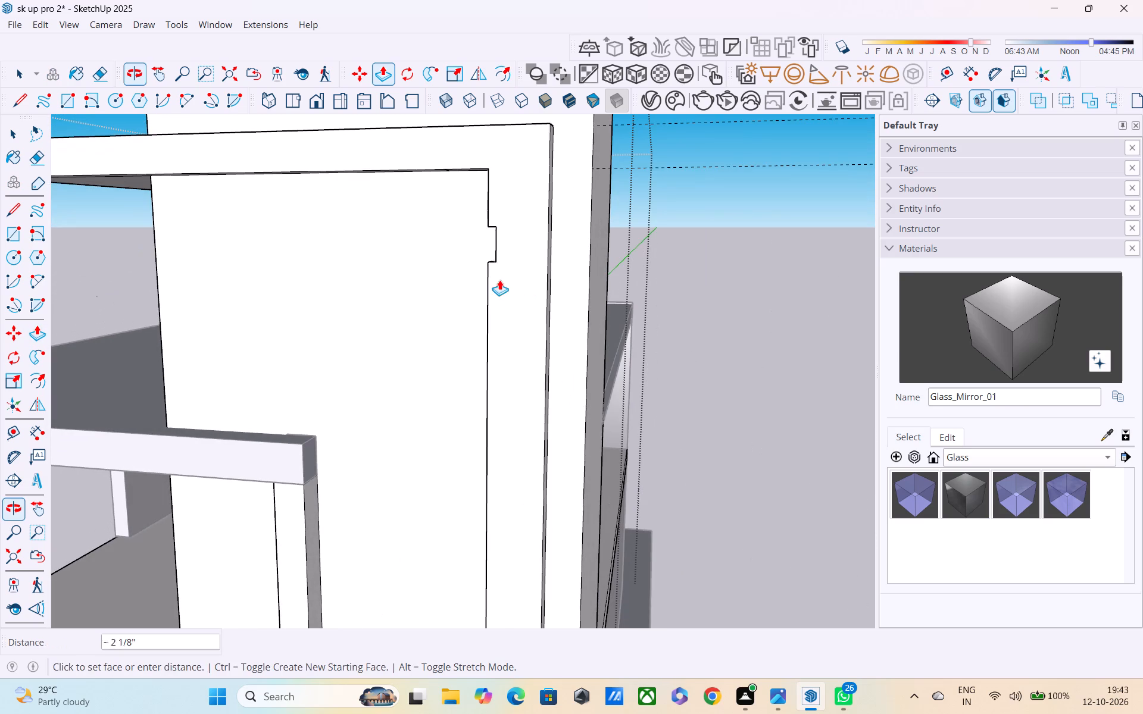
{"action": "middle_click_drag", "start_coordinate": [441, 296], "coordinate": [564, 262]}
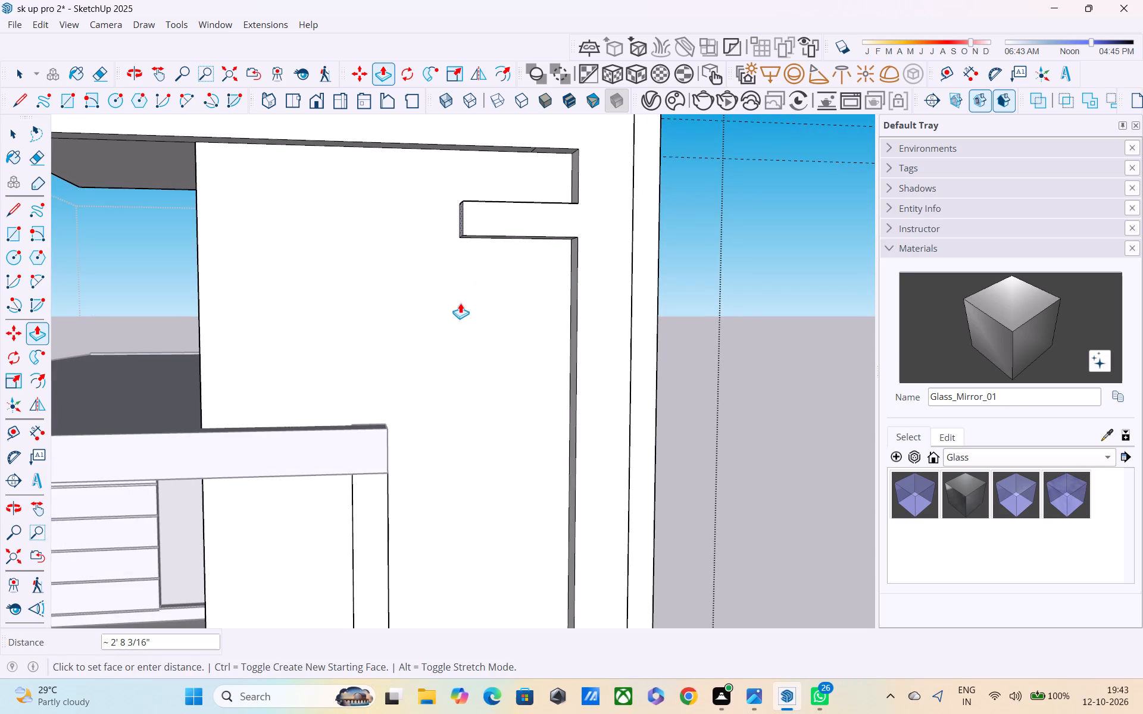
{"action": "left_click", "coordinate": [460, 303]}
Draw a line about 1' 3" long across the underside of the short horizontal arm, dividing off its free end.
{"action": "scroll", "coordinate": [477, 252], "scroll_direction": "down", "scroll_amount": 3}
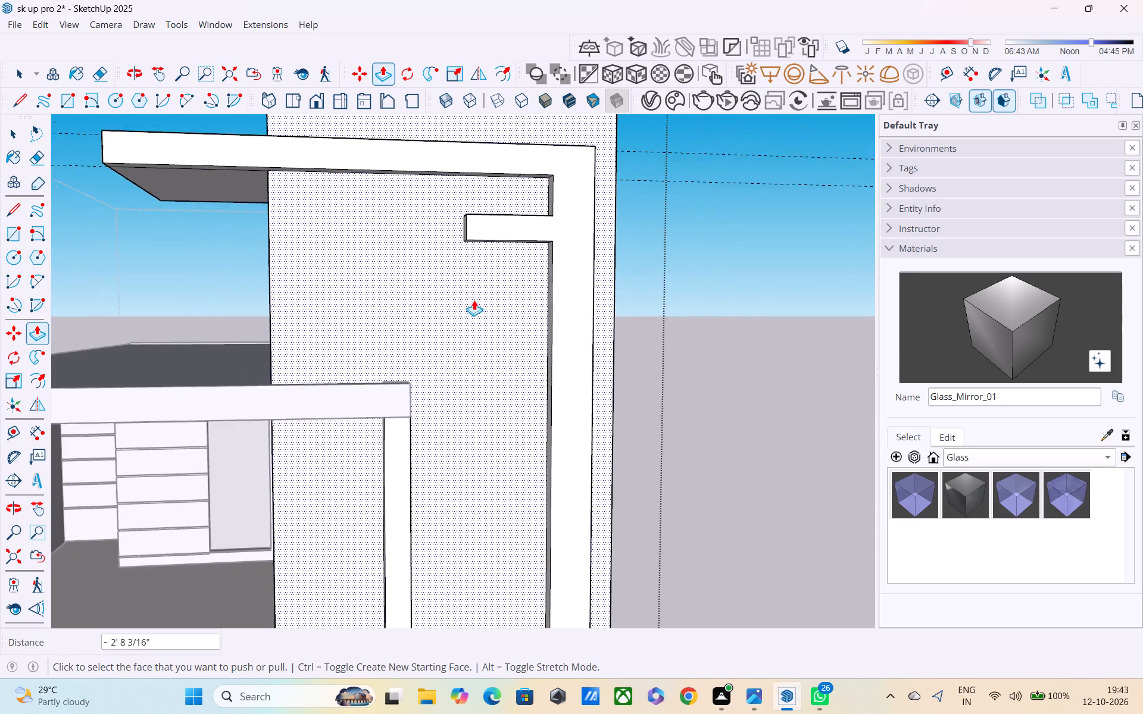
{"action": "middle_click_drag", "start_coordinate": [471, 295], "coordinate": [469, 189]}
{"action": "scroll", "coordinate": [469, 201], "scroll_direction": "down", "scroll_amount": 5}
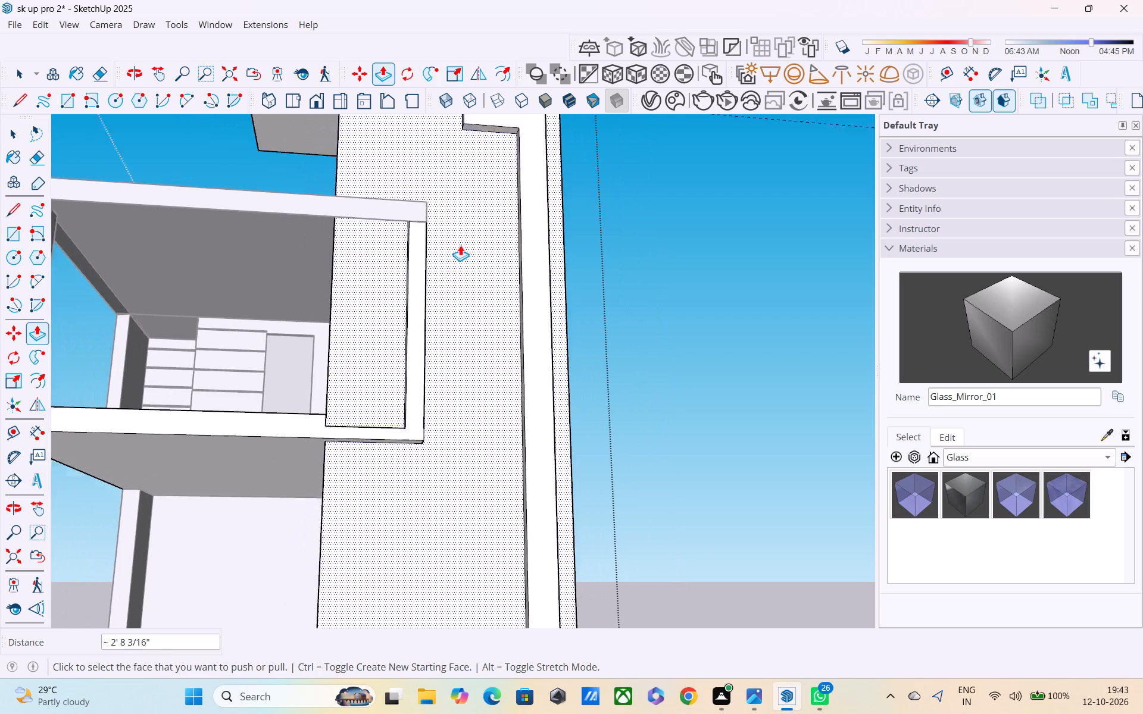
{"action": "scroll", "coordinate": [460, 245], "scroll_direction": "down", "scroll_amount": 2}
{"action": "middle_click_drag", "start_coordinate": [469, 233], "coordinate": [461, 284]}
{"action": "scroll", "coordinate": [459, 179], "scroll_direction": "up", "scroll_amount": 4}
{"action": "middle_click_drag", "start_coordinate": [459, 178], "coordinate": [461, 112]}
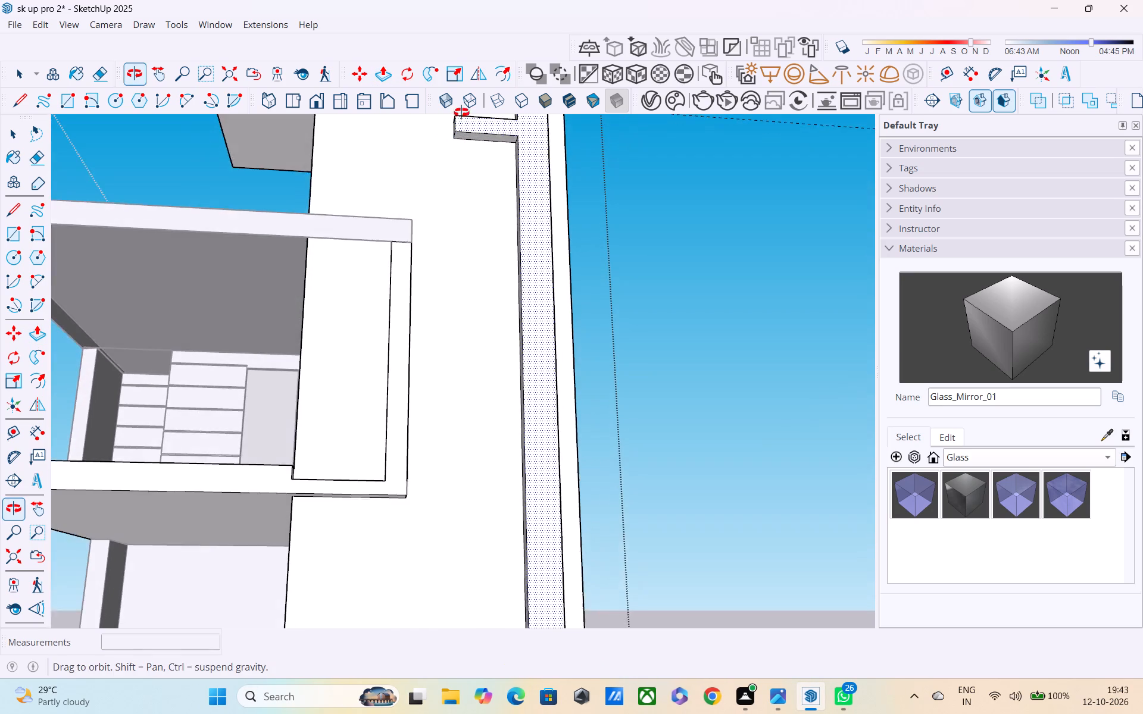
{"action": "middle_click_drag", "start_coordinate": [461, 112], "coordinate": [463, 104]}
{"action": "key", "text": "l"}
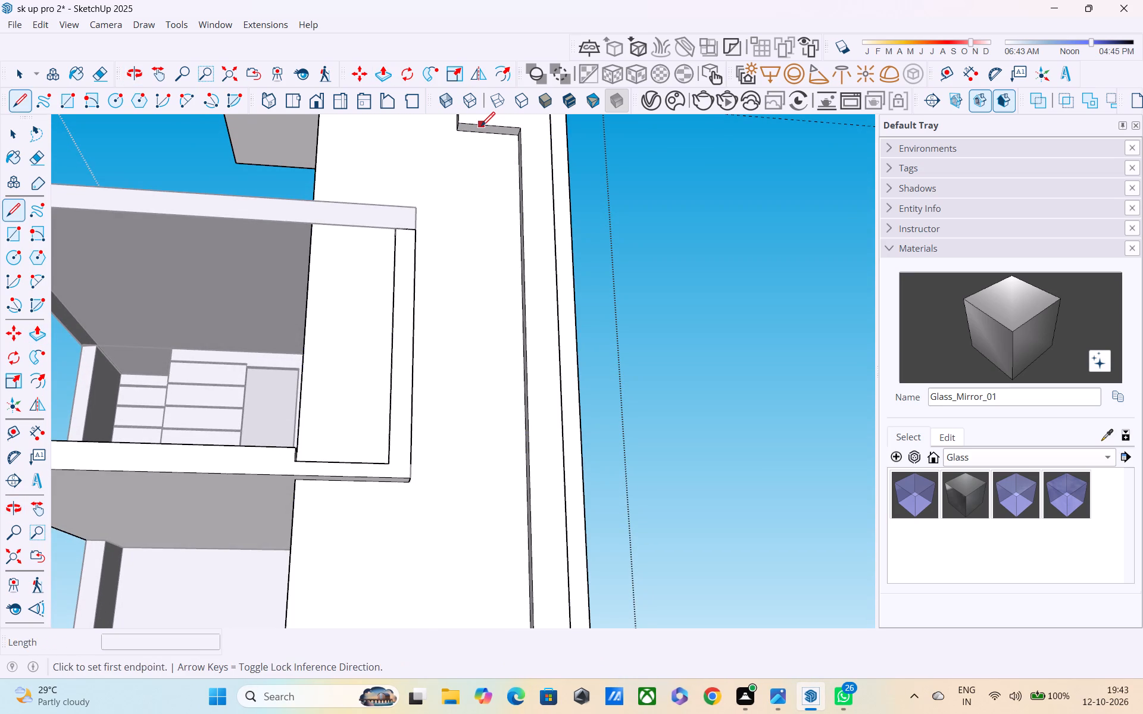
{"action": "left_click", "coordinate": [481, 127]}
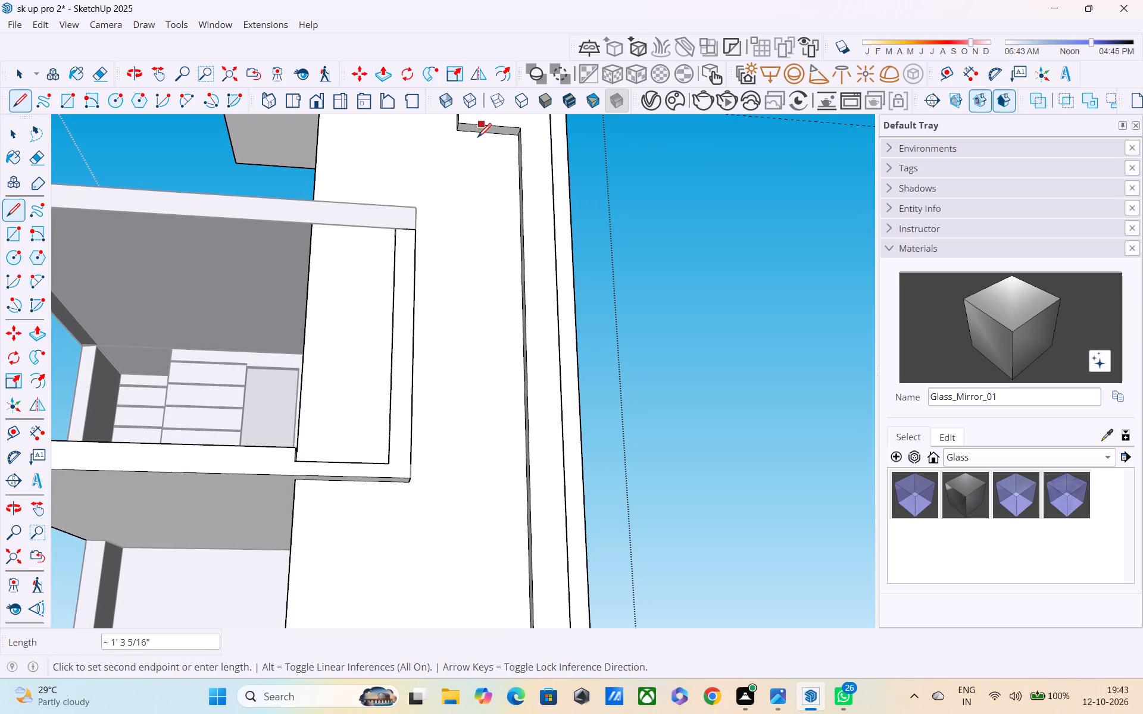
{"action": "left_click", "coordinate": [477, 137]}
Push/Pull the divided-off end of the arm's underside down about 25' 4" to the tall wall's bottom edge, forming a second vertical band.
{"action": "key", "text": "p"}
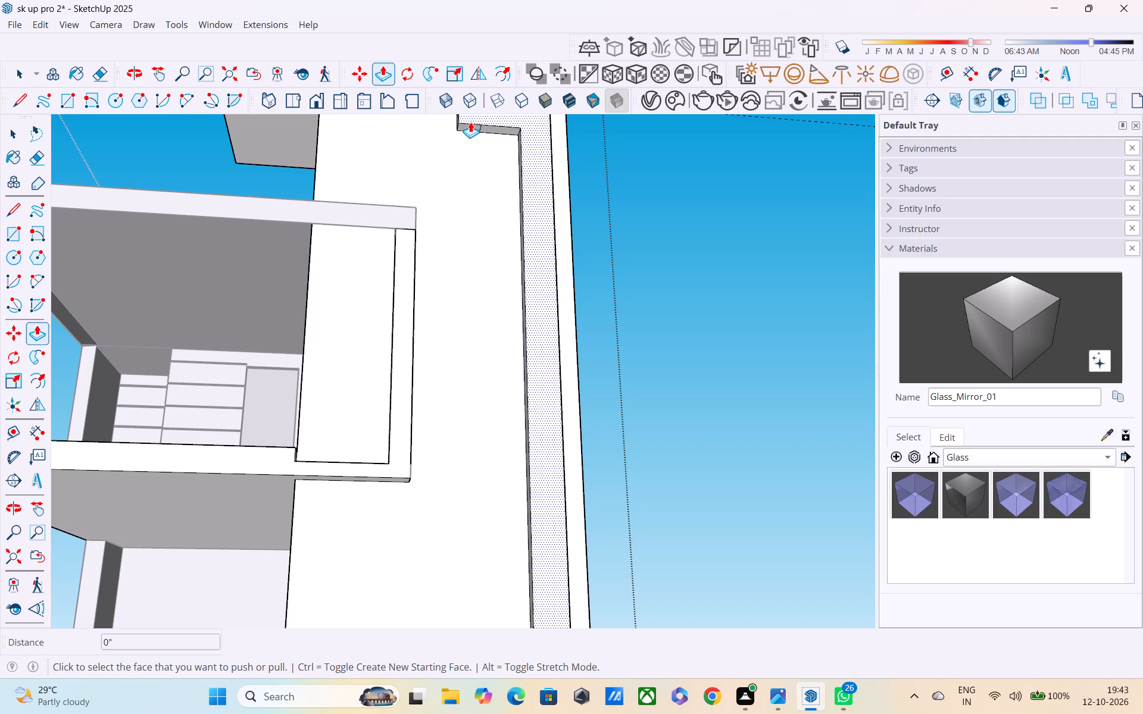
{"action": "scroll", "coordinate": [469, 120], "scroll_direction": "up", "scroll_amount": 1}
{"action": "middle_click_drag", "start_coordinate": [469, 121], "coordinate": [471, 228]}
{"action": "scroll", "coordinate": [471, 228], "scroll_direction": "up", "scroll_amount": 4}
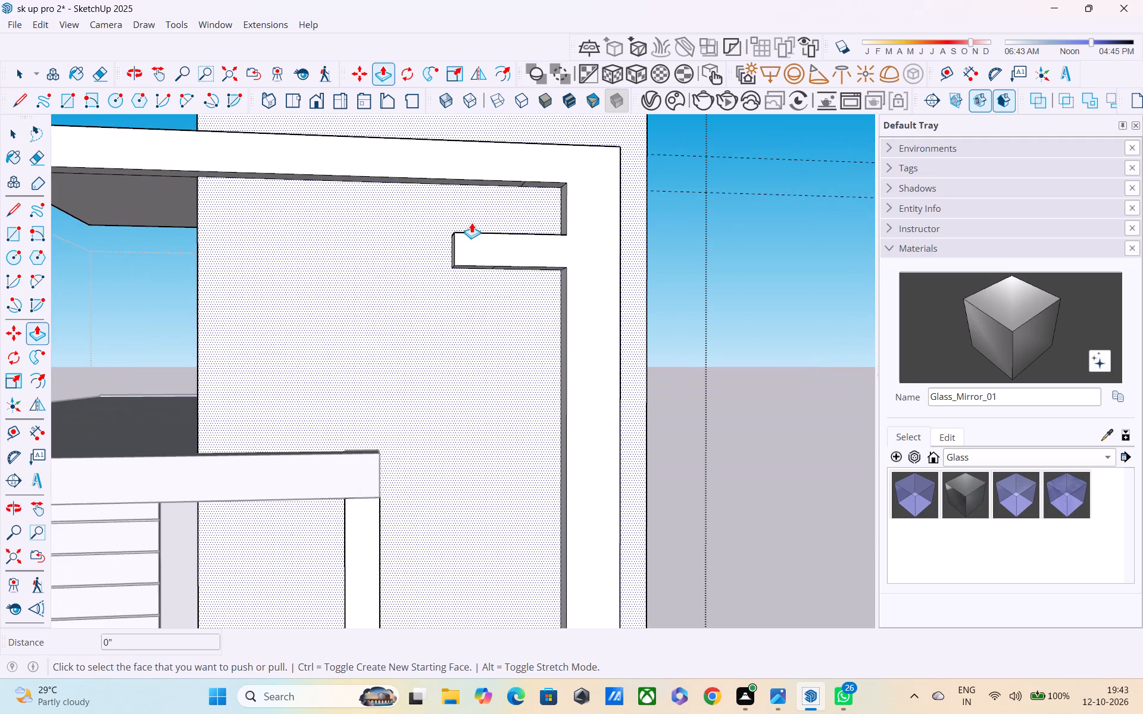
{"action": "middle_click_drag", "start_coordinate": [474, 309], "coordinate": [471, 159]}
{"action": "middle_click_drag", "start_coordinate": [470, 151], "coordinate": [479, 309]}
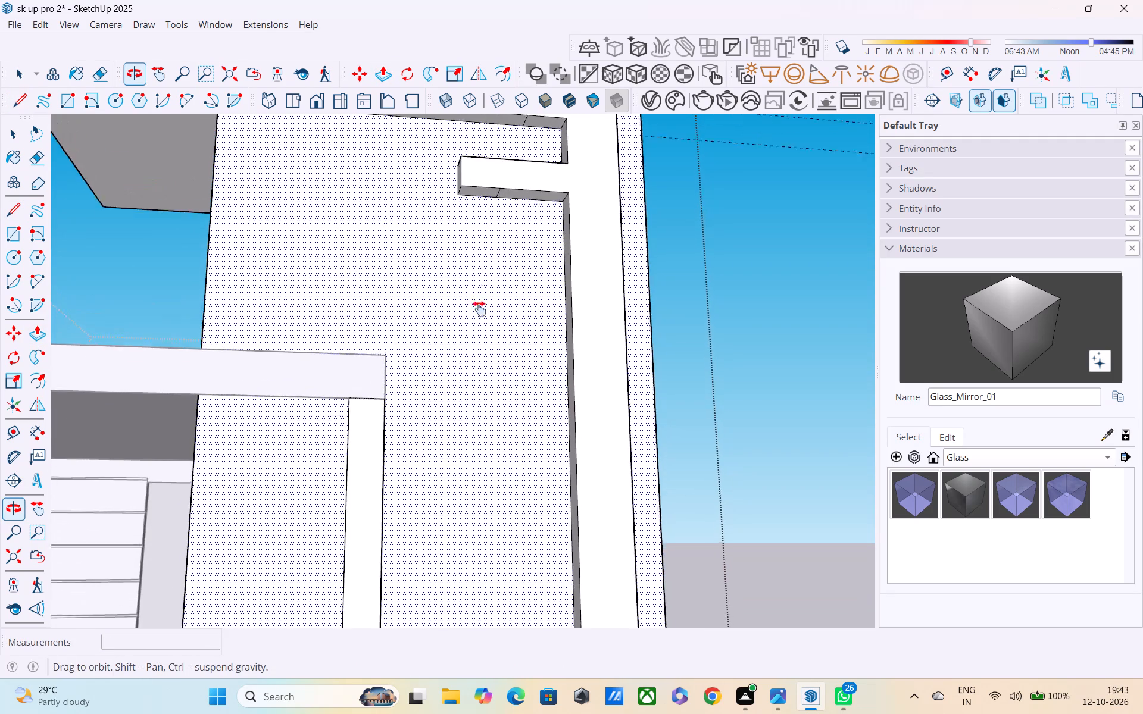
{"action": "middle_click_drag", "start_coordinate": [479, 309], "coordinate": [479, 320]}
{"action": "scroll", "coordinate": [486, 168], "scroll_direction": "up", "scroll_amount": 2}
{"action": "middle_click_drag", "start_coordinate": [484, 196], "coordinate": [481, 137]}
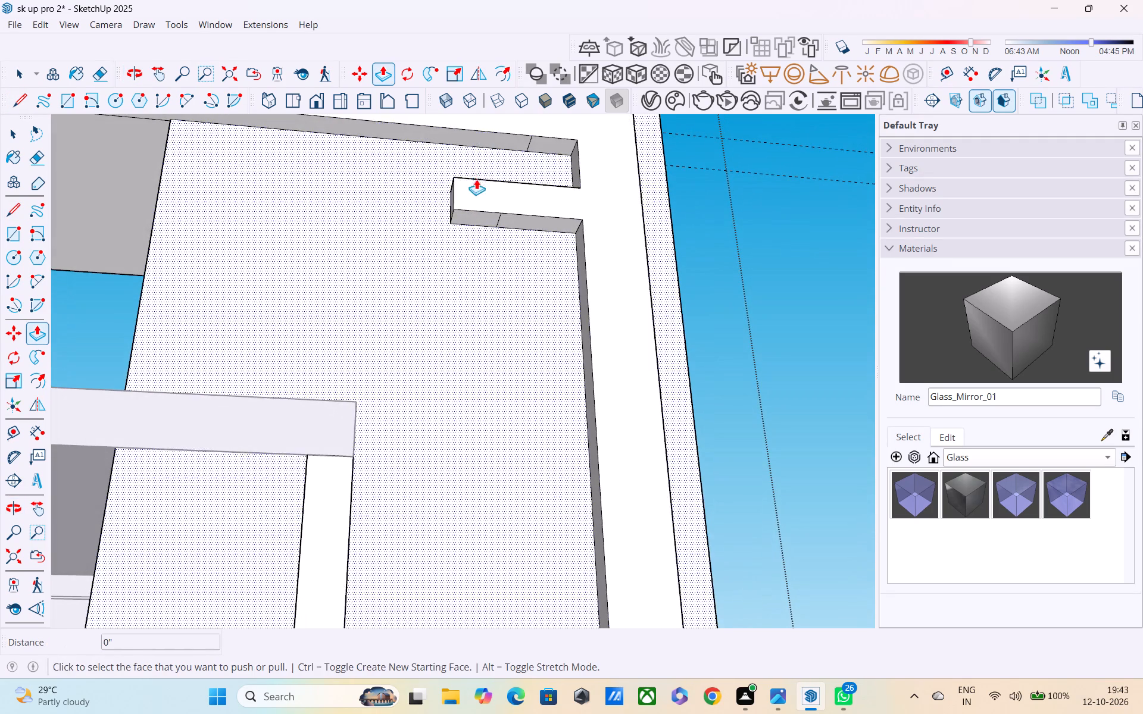
{"action": "left_click", "coordinate": [475, 212]}
{"action": "scroll", "coordinate": [475, 327], "scroll_direction": "down", "scroll_amount": 11}
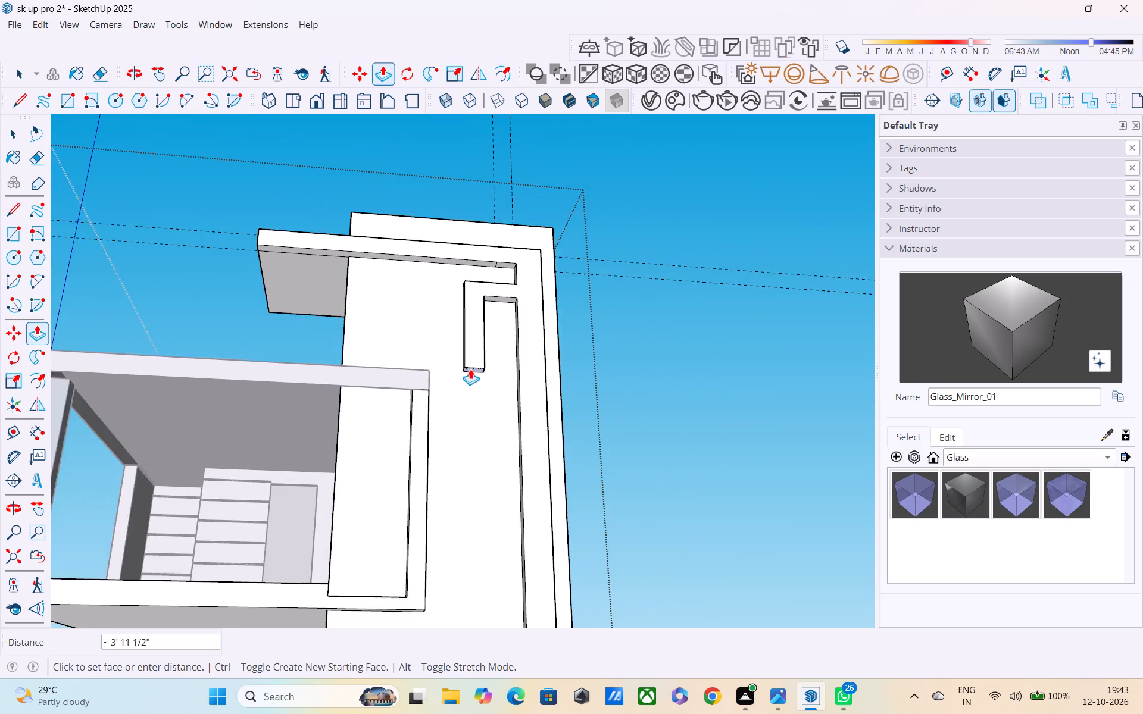
{"action": "scroll", "coordinate": [470, 369], "scroll_direction": "down", "scroll_amount": 11}
{"action": "scroll", "coordinate": [455, 508], "scroll_direction": "down", "scroll_amount": 1}
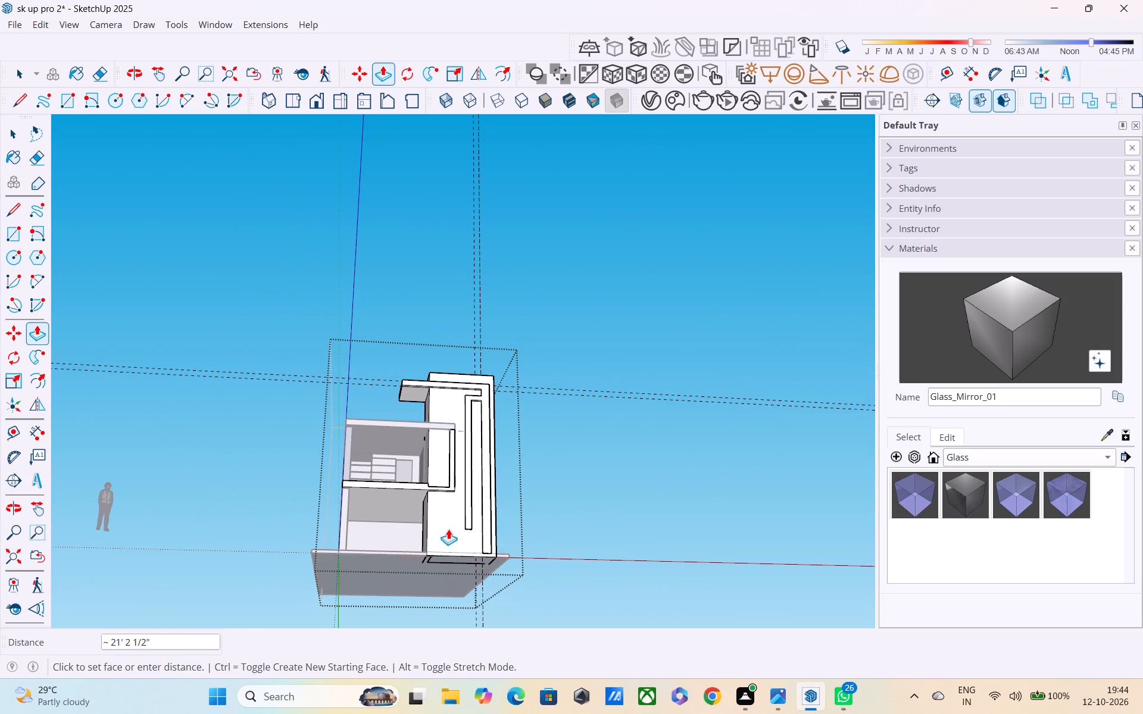
{"action": "middle_click_drag", "start_coordinate": [448, 530], "coordinate": [439, 600]}
{"action": "middle_click_drag", "start_coordinate": [470, 516], "coordinate": [470, 542]}
{"action": "scroll", "coordinate": [470, 541], "scroll_direction": "up", "scroll_amount": 1}
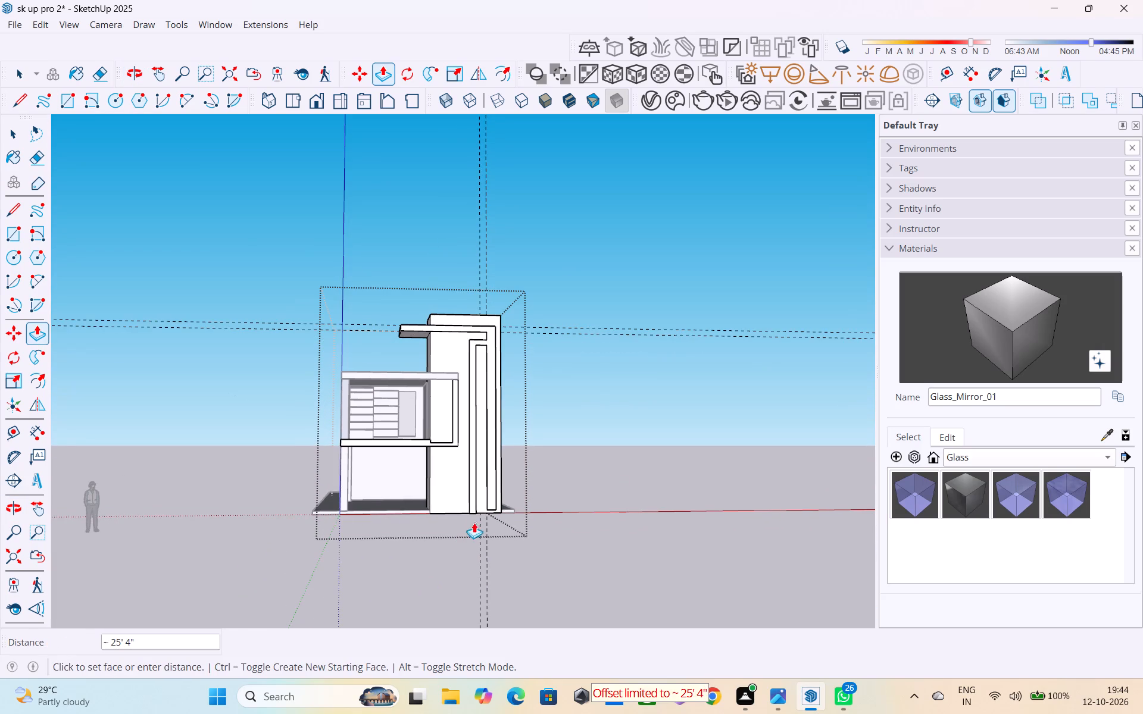
{"action": "scroll", "coordinate": [475, 515], "scroll_direction": "up", "scroll_amount": 4}
{"action": "middle_click_drag", "start_coordinate": [477, 503], "coordinate": [479, 575]}
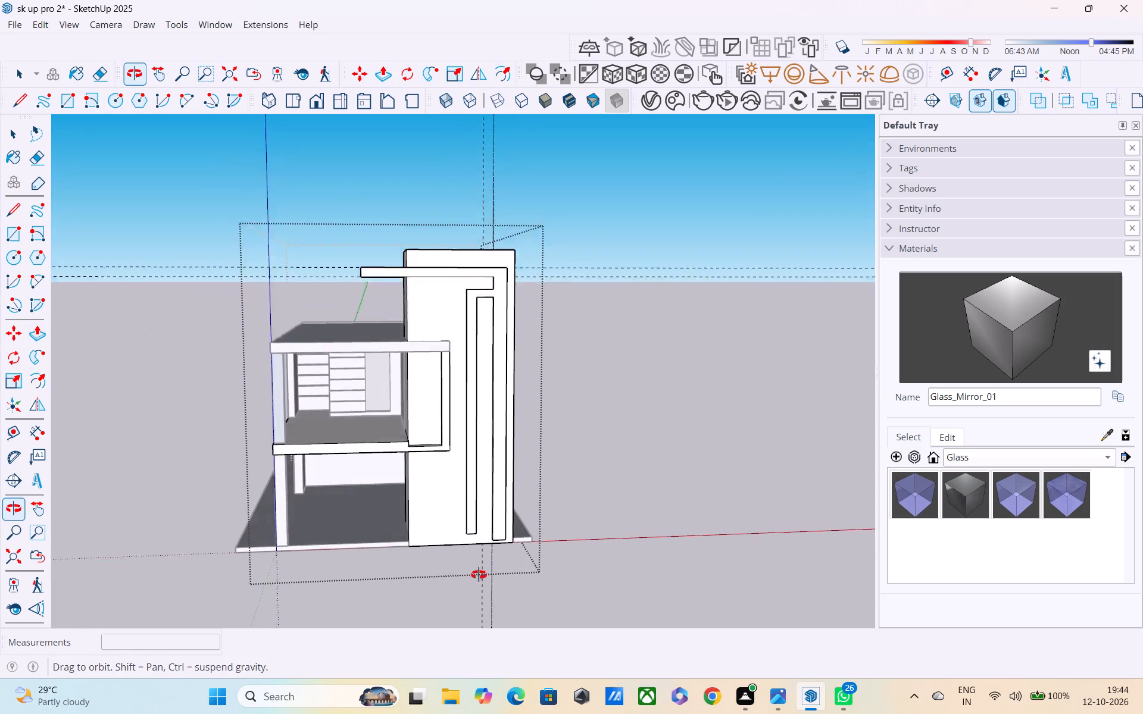
{"action": "middle_click_drag", "start_coordinate": [479, 575], "coordinate": [479, 585]}
{"action": "scroll", "coordinate": [479, 585], "scroll_direction": "up", "scroll_amount": 6}
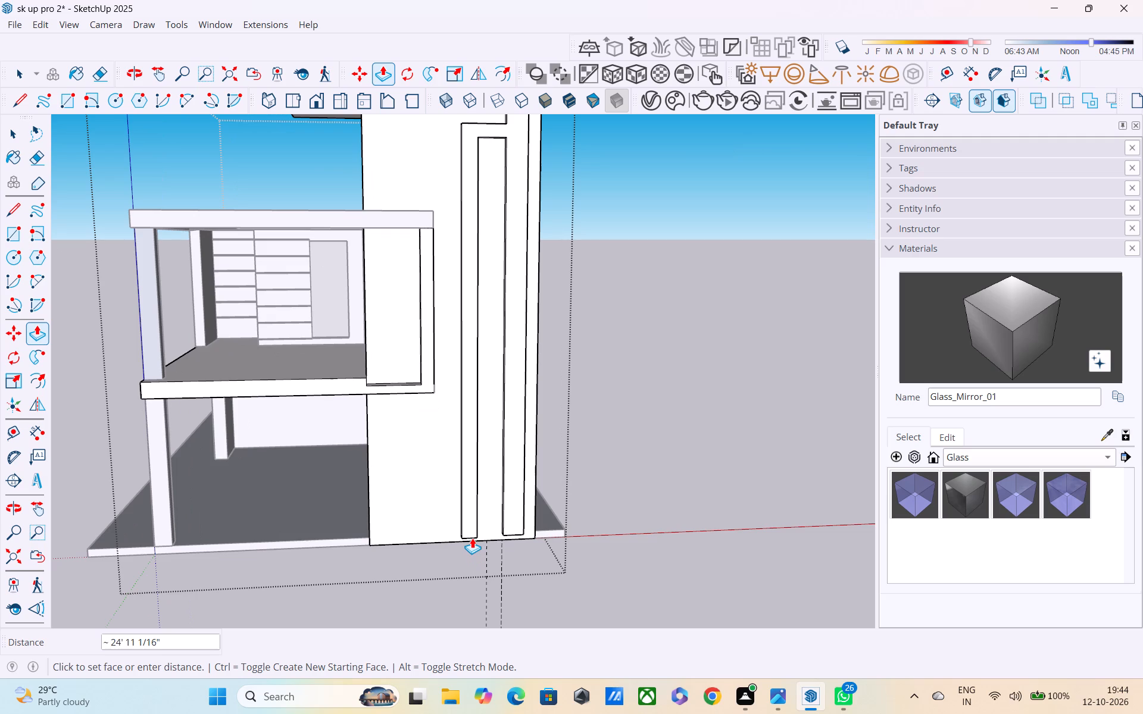
{"action": "left_click", "coordinate": [411, 544]}
Erase the short dividing edge on the bottom end face of the outer vertical band.
{"action": "middle_click_drag", "start_coordinate": [513, 533], "coordinate": [508, 371]}
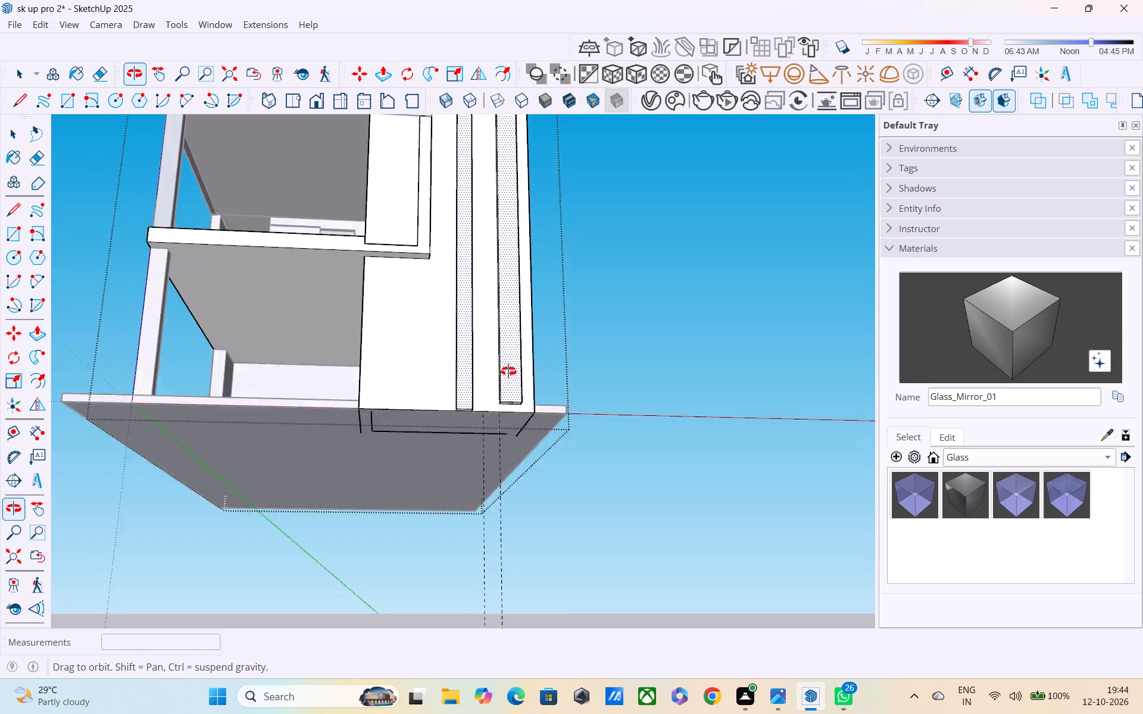
{"action": "middle_click_drag", "start_coordinate": [508, 371], "coordinate": [508, 342]}
{"action": "scroll", "coordinate": [508, 358], "scroll_direction": "up", "scroll_amount": 3}
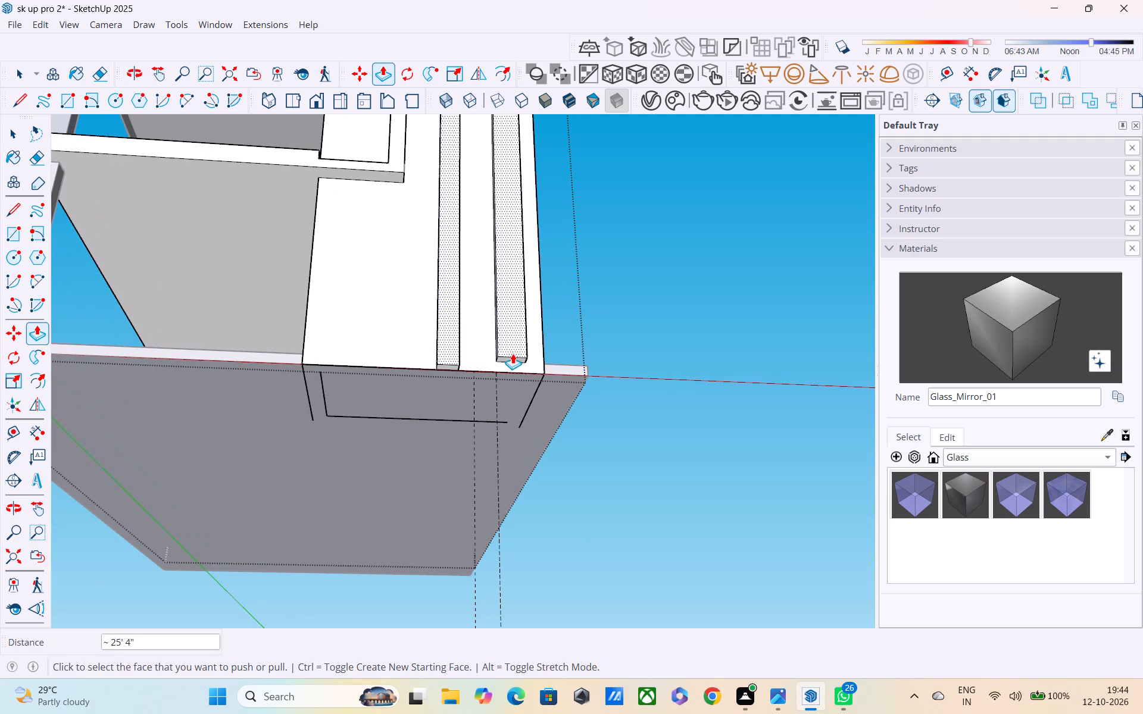
{"action": "scroll", "coordinate": [513, 353], "scroll_direction": "up", "scroll_amount": 10}
{"action": "key", "text": "space"}
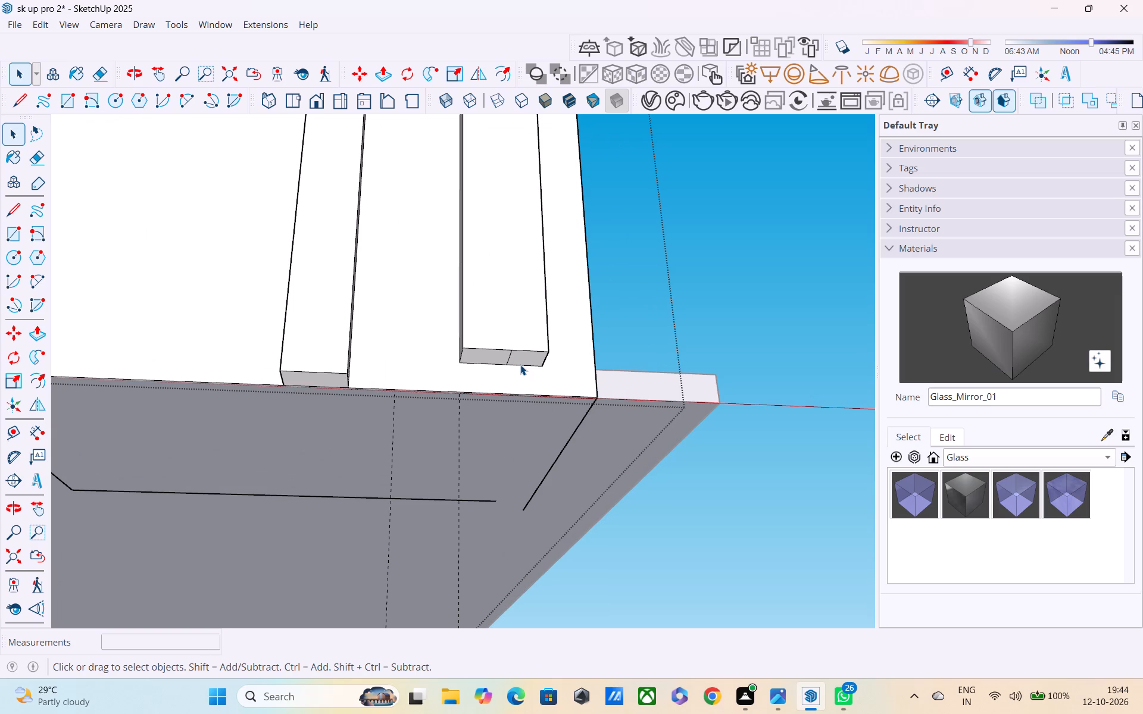
{"action": "key", "text": "e"}
{"action": "scroll", "coordinate": [520, 354], "scroll_direction": "up", "scroll_amount": 1}
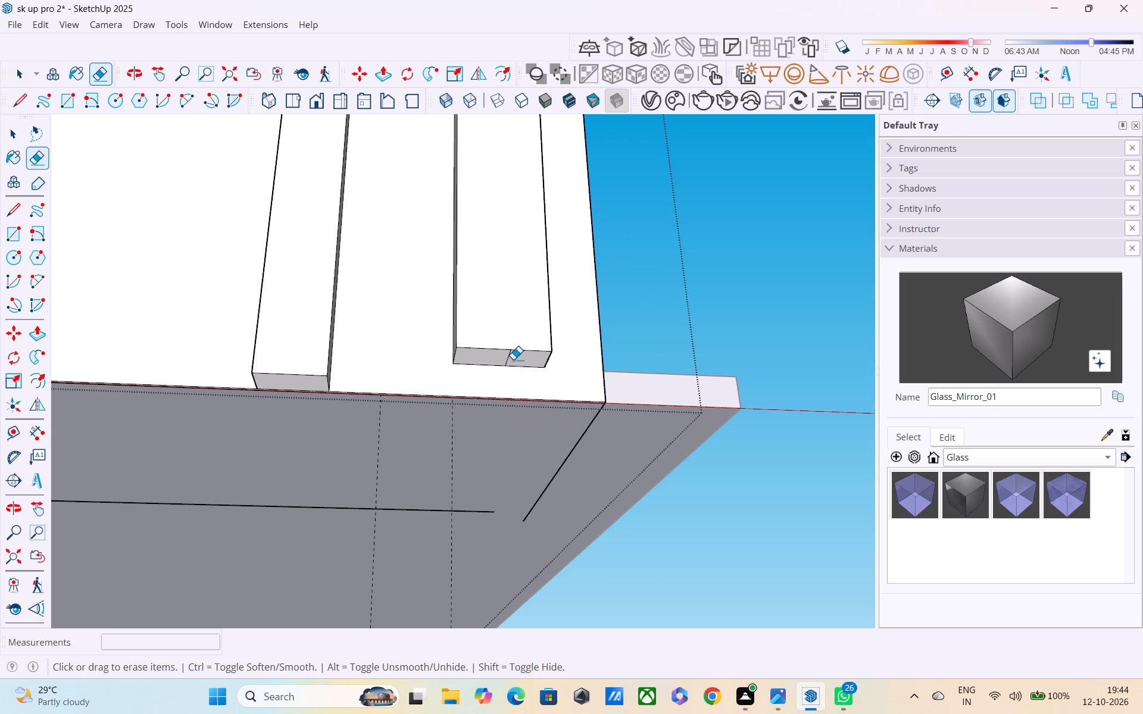
{"action": "left_click", "coordinate": [510, 361]}
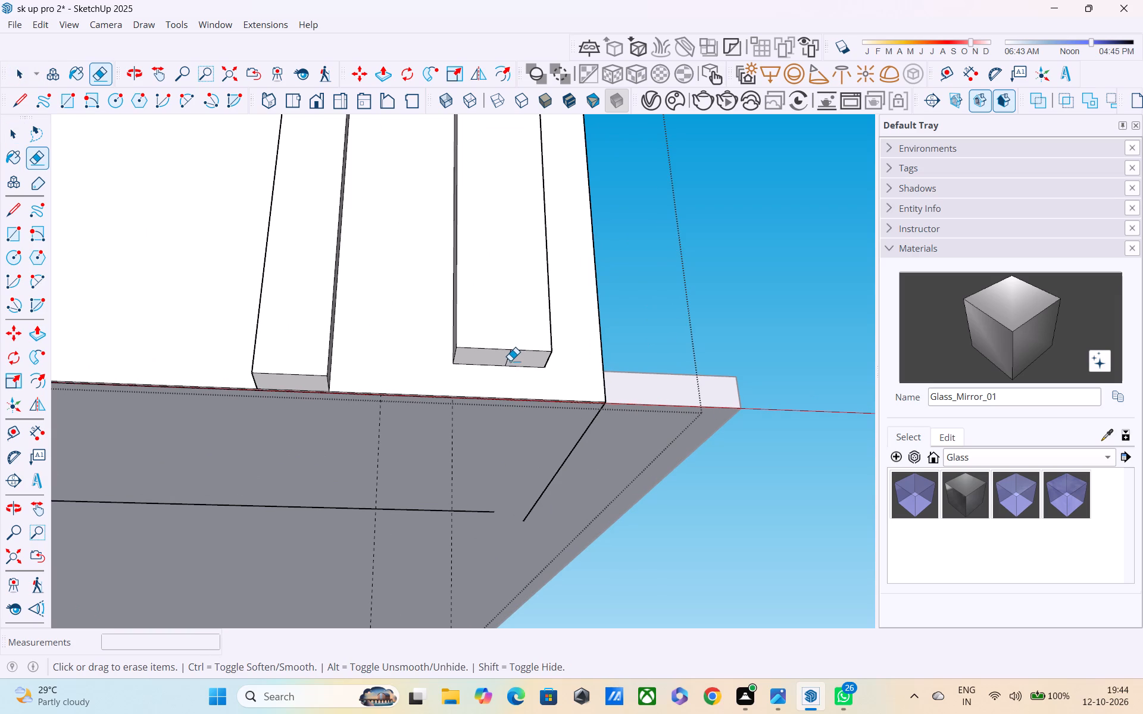
{"action": "left_click", "coordinate": [510, 361]}
Examine the tall wall's two vertical bands and their lower ends from the front and the side.
{"action": "scroll", "coordinate": [510, 361], "scroll_direction": "down", "scroll_amount": 4}
{"action": "middle_click_drag", "start_coordinate": [509, 374], "coordinate": [496, 468]}
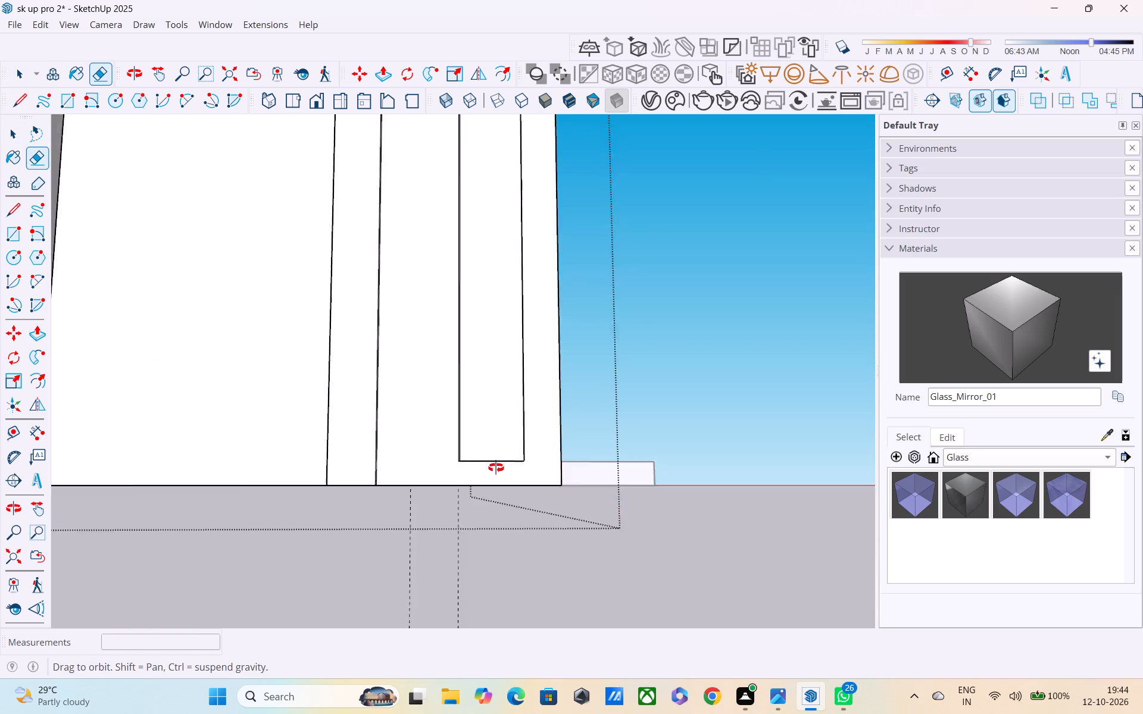
{"action": "middle_click_drag", "start_coordinate": [496, 468], "coordinate": [494, 473]}
{"action": "scroll", "coordinate": [494, 473], "scroll_direction": "up", "scroll_amount": 1}
{"action": "scroll", "coordinate": [493, 458], "scroll_direction": "down", "scroll_amount": 15}
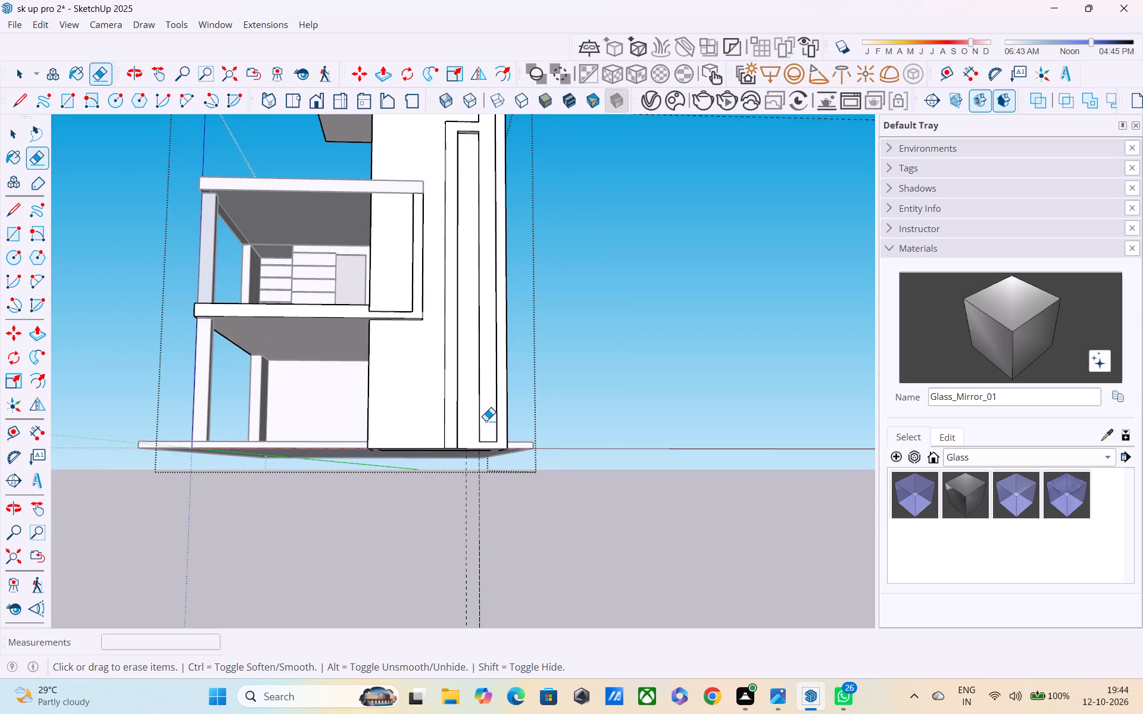
{"action": "scroll", "coordinate": [486, 421], "scroll_direction": "down", "scroll_amount": 1}
{"action": "middle_click_drag", "start_coordinate": [483, 450], "coordinate": [480, 478]}
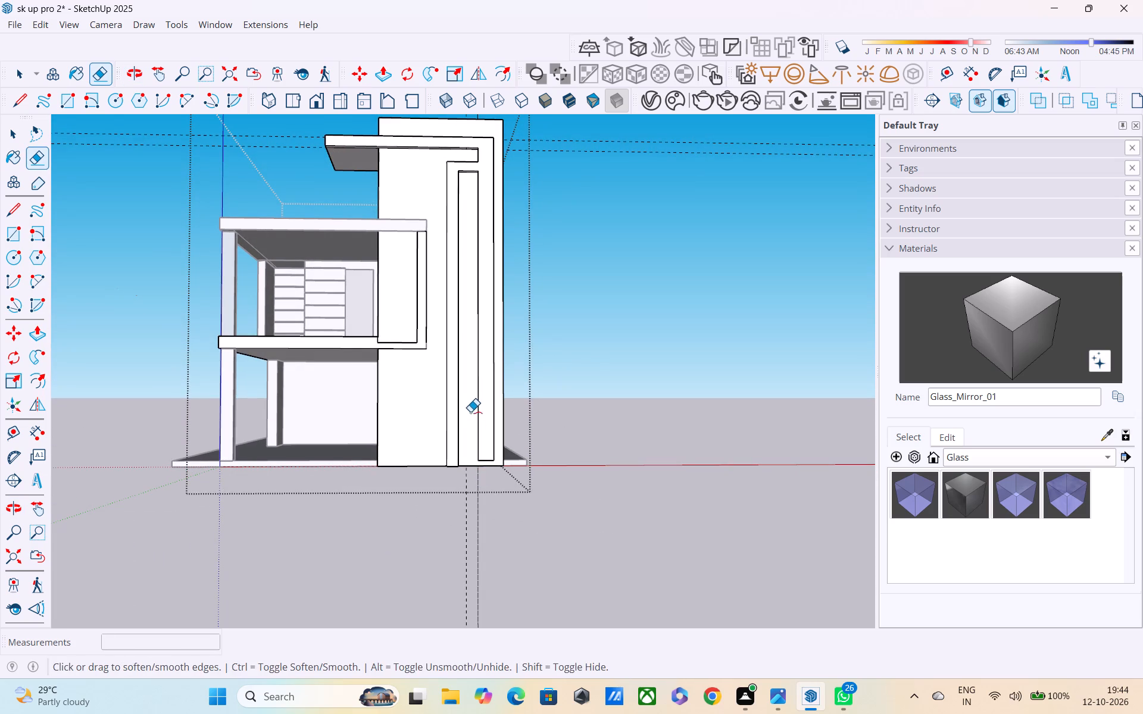
{"action": "key", "text": "space"}
{"action": "triple_click", "coordinate": [496, 299]}
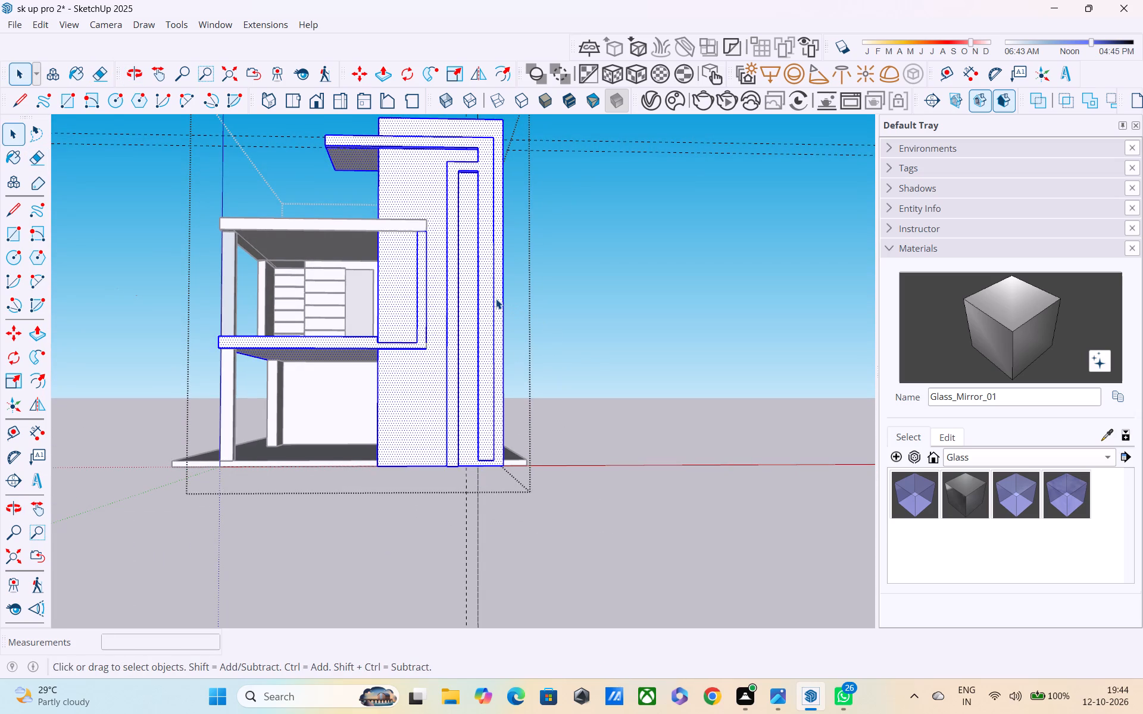
{"action": "triple_click", "coordinate": [493, 299]}
{"action": "scroll", "coordinate": [439, 384], "scroll_direction": "up", "scroll_amount": 3}
{"action": "middle_click_drag", "start_coordinate": [464, 427], "coordinate": [332, 387]}
{"action": "scroll", "coordinate": [379, 358], "scroll_direction": "up", "scroll_amount": 1}
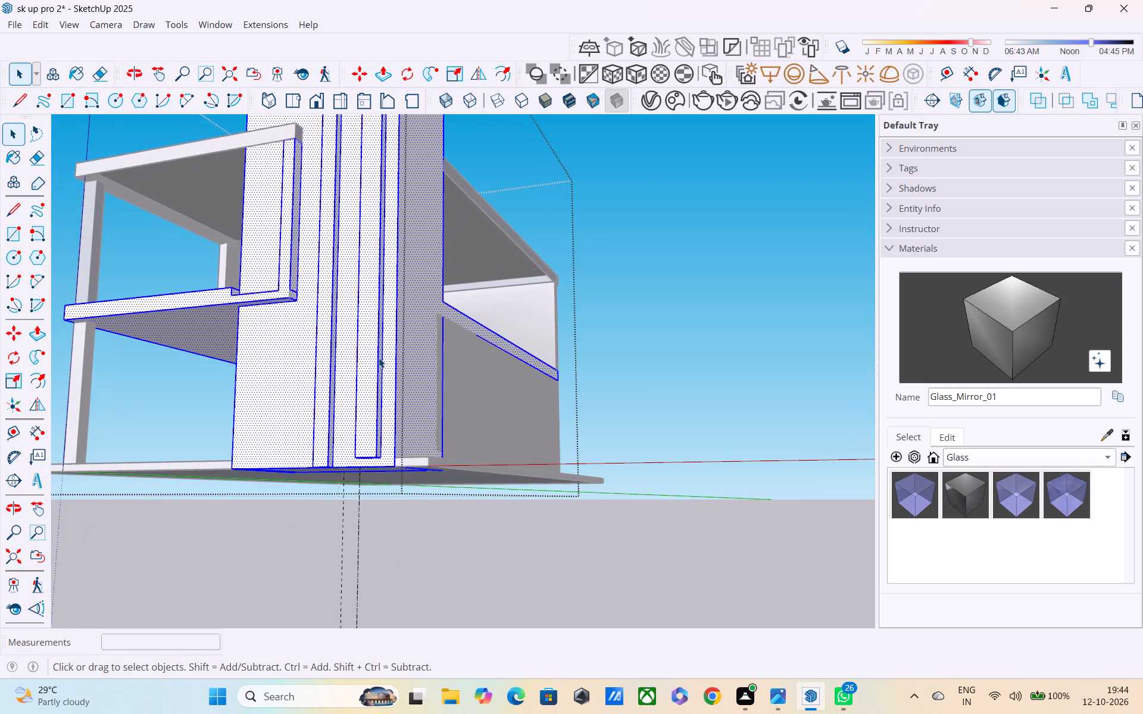
{"action": "left_click", "coordinate": [565, 297]}
{"action": "left_click", "coordinate": [615, 302]}
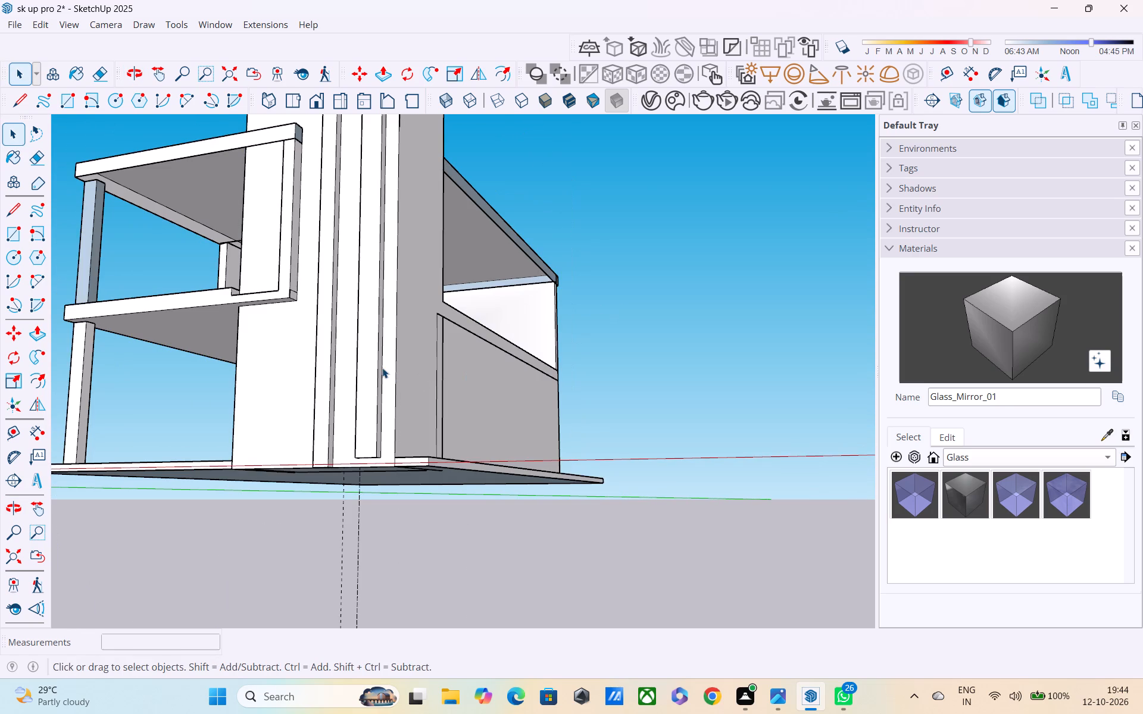
{"action": "left_click", "coordinate": [382, 368]}
{"action": "left_click", "coordinate": [367, 360]}
{"action": "left_click", "coordinate": [672, 280]}
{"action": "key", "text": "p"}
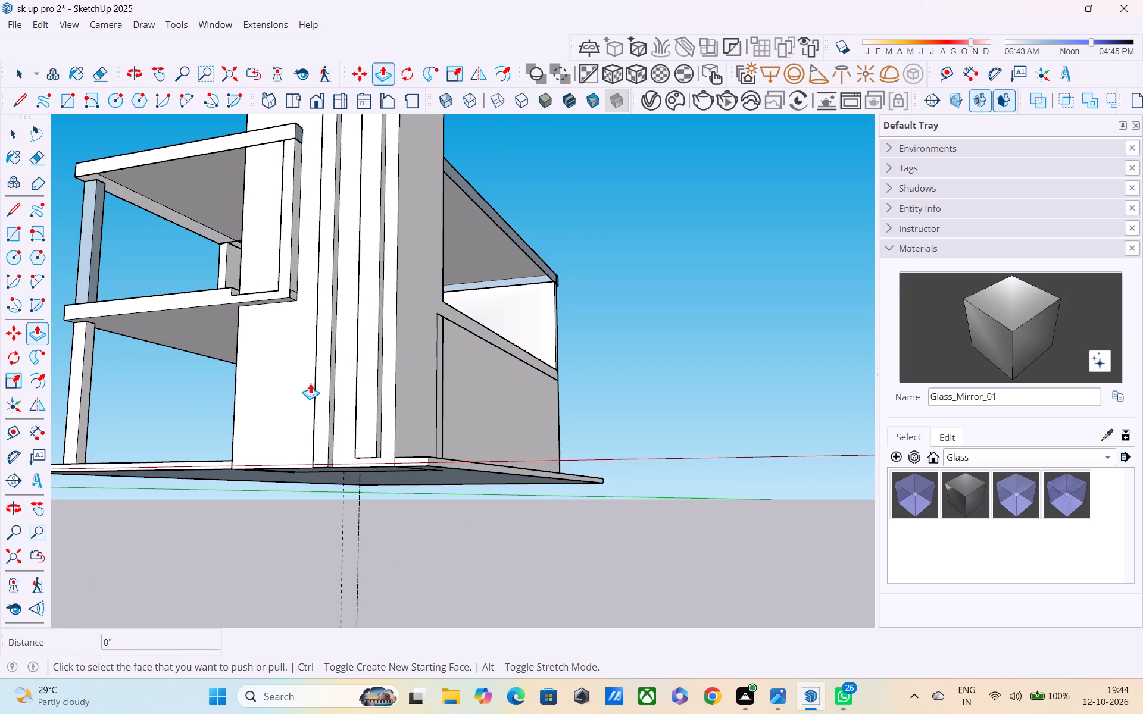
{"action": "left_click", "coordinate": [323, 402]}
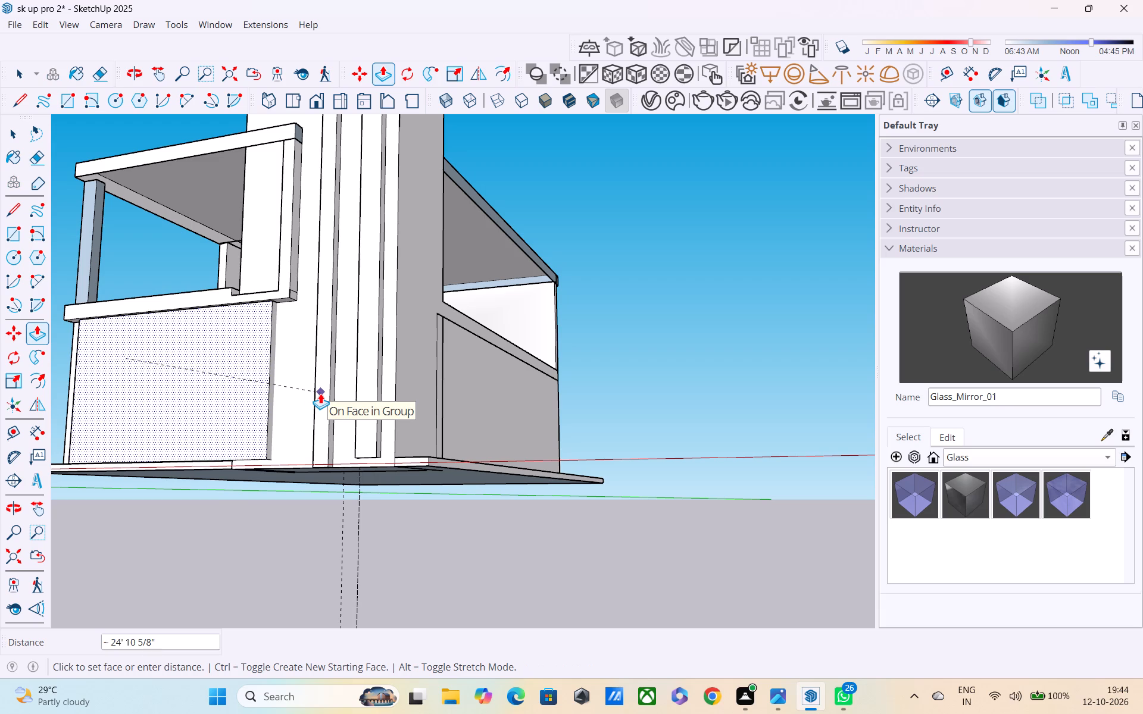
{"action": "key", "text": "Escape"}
Open the wall group for editing and Push/Pull the inner vertical band's bottom end face up about 5'.
{"action": "middle_click_drag", "start_coordinate": [332, 397], "coordinate": [394, 471]}
{"action": "scroll", "coordinate": [395, 473], "scroll_direction": "up", "scroll_amount": 3}
{"action": "middle_click_drag", "start_coordinate": [408, 498], "coordinate": [200, 401]}
{"action": "scroll", "coordinate": [202, 421], "scroll_direction": "up", "scroll_amount": 2}
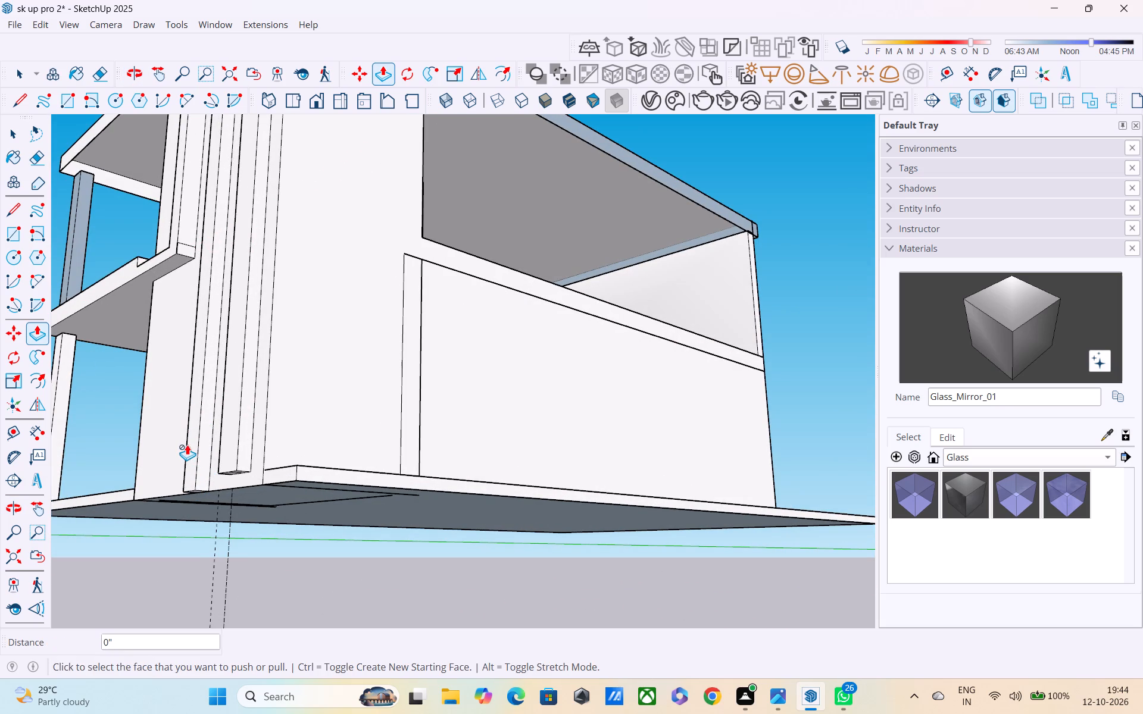
{"action": "right_click", "coordinate": [193, 446]}
{"action": "left_click", "coordinate": [244, 192]}
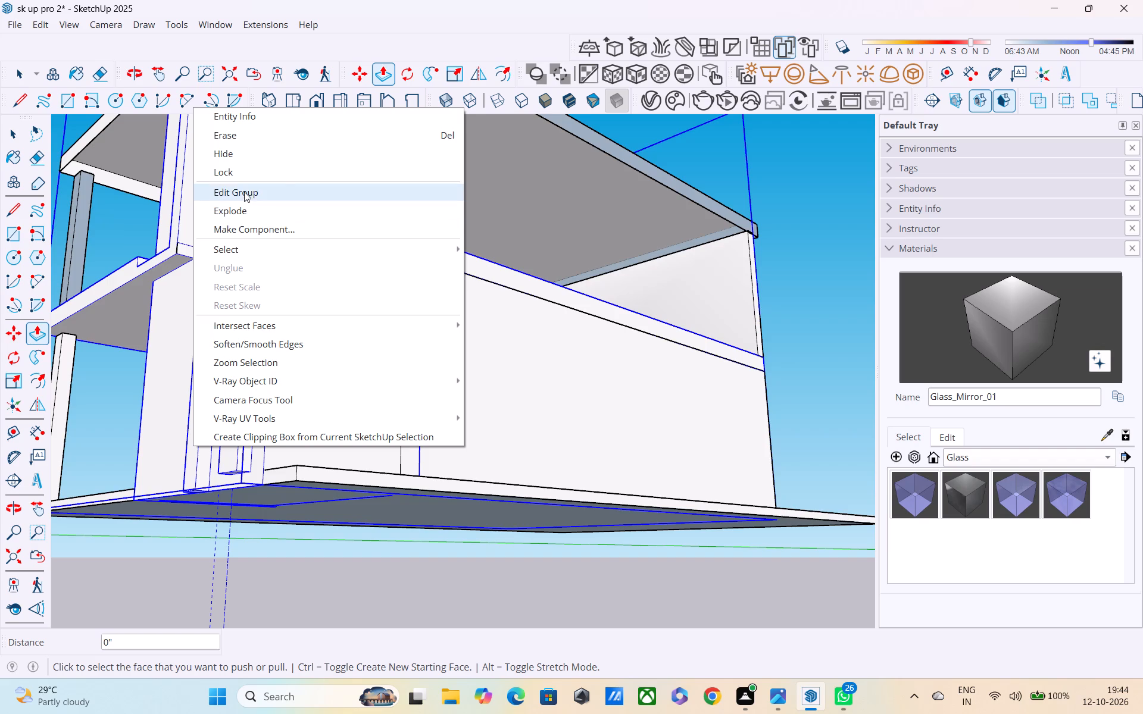
{"action": "middle_click_drag", "start_coordinate": [224, 387], "coordinate": [419, 443]}
{"action": "scroll", "coordinate": [514, 449], "scroll_direction": "up", "scroll_amount": 2}
{"action": "middle_click_drag", "start_coordinate": [470, 433], "coordinate": [261, 351]}
{"action": "scroll", "coordinate": [246, 511], "scroll_direction": "up", "scroll_amount": 2}
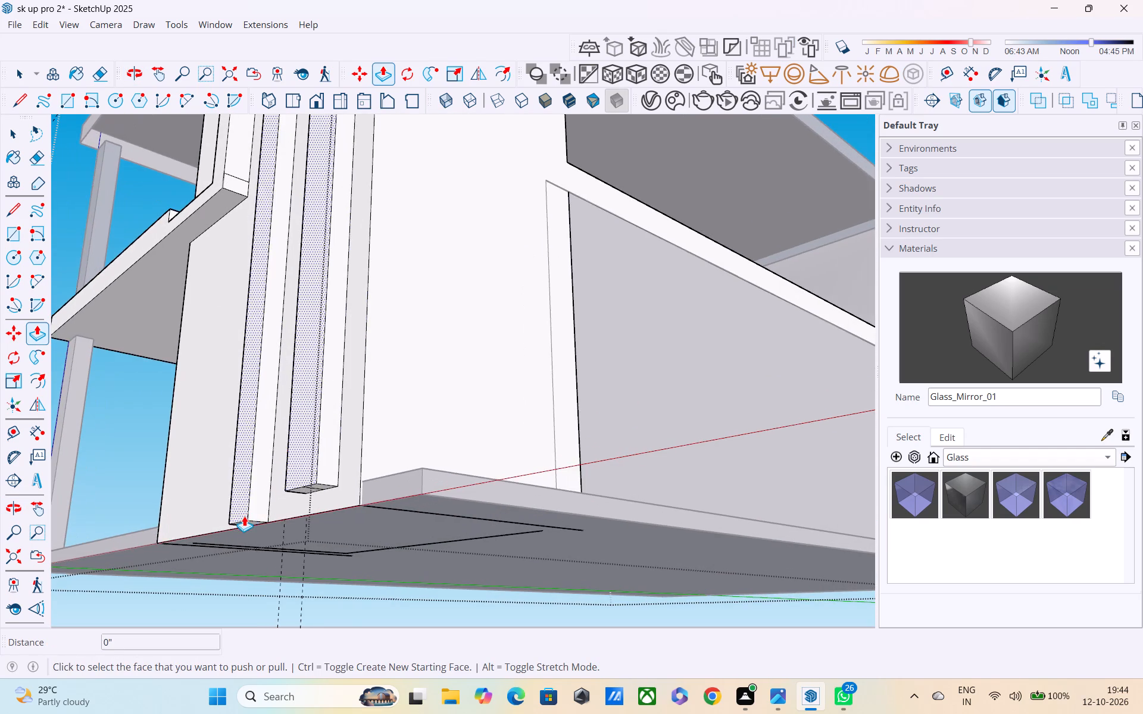
{"action": "middle_click_drag", "start_coordinate": [244, 516], "coordinate": [260, 450]}
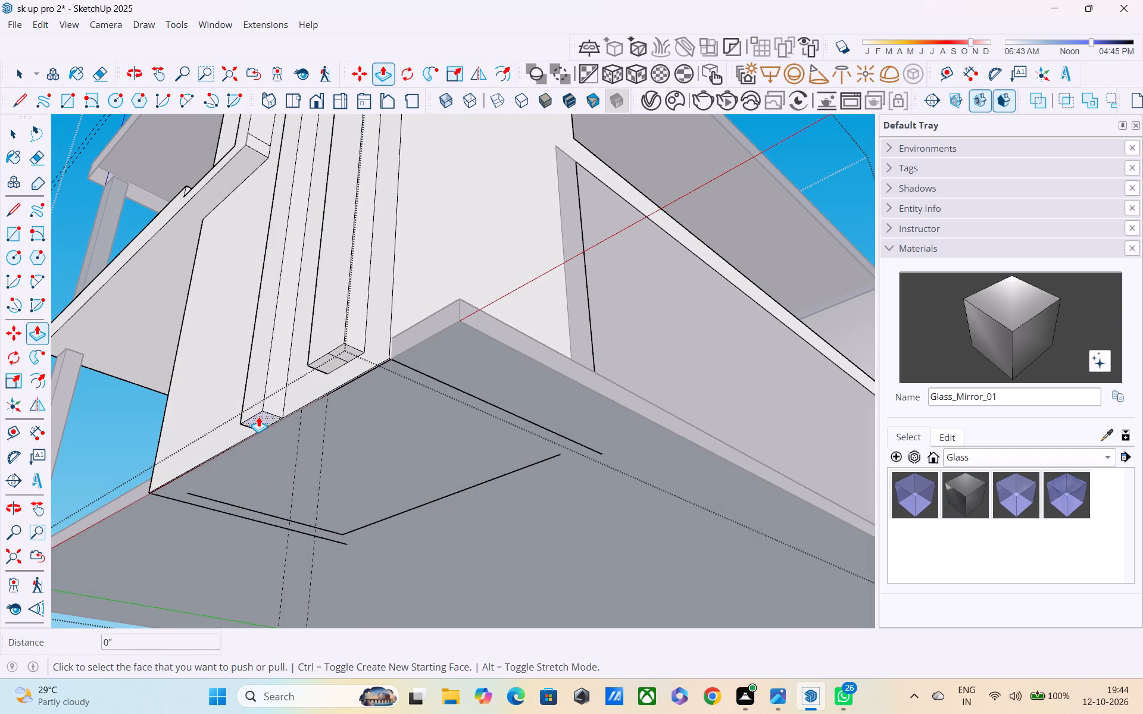
{"action": "left_click", "coordinate": [258, 416]}
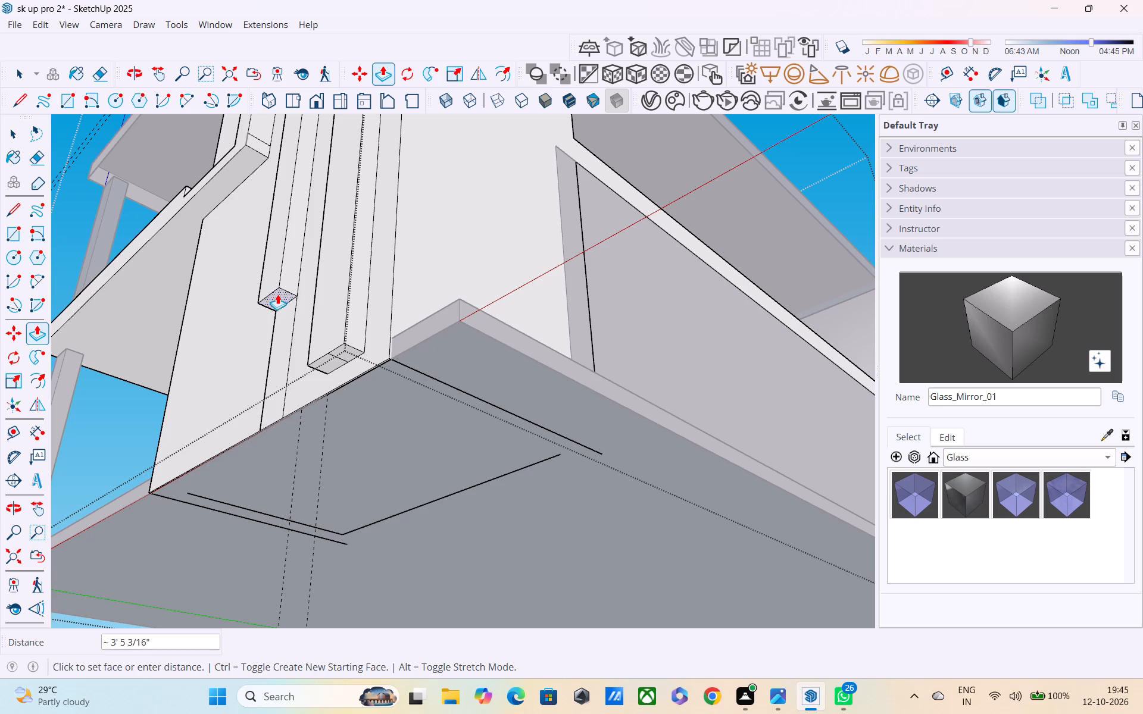
{"action": "middle_click_drag", "start_coordinate": [284, 266], "coordinate": [382, 392]}
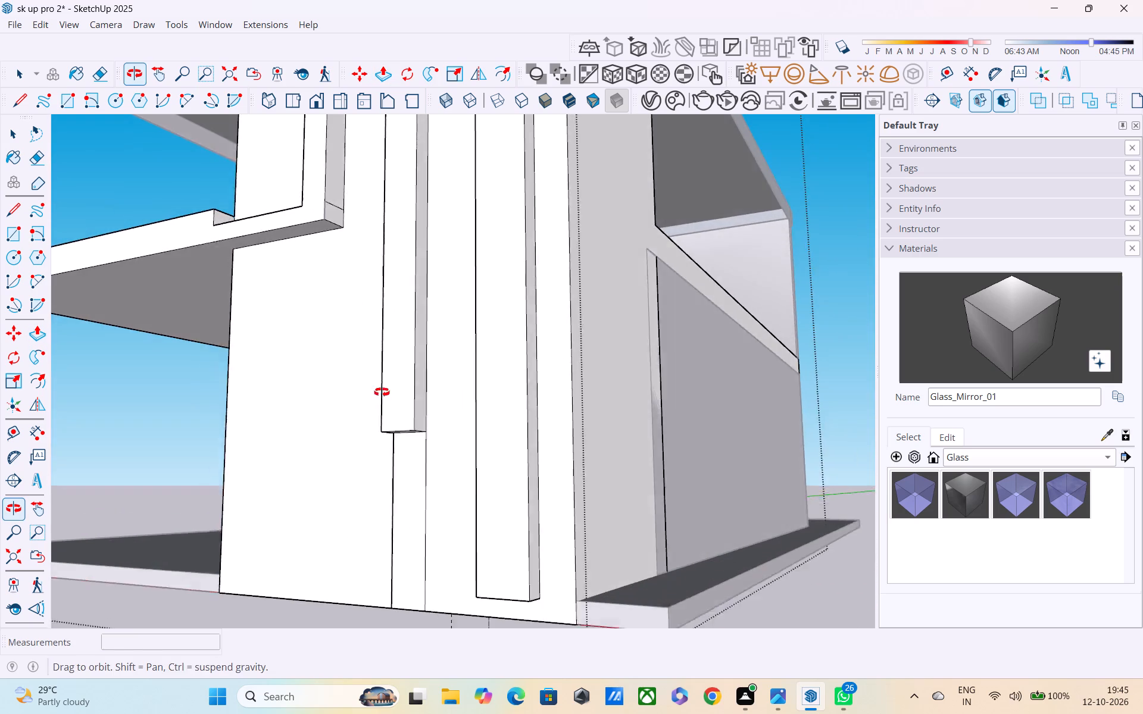
{"action": "middle_click_drag", "start_coordinate": [382, 392], "coordinate": [385, 395]}
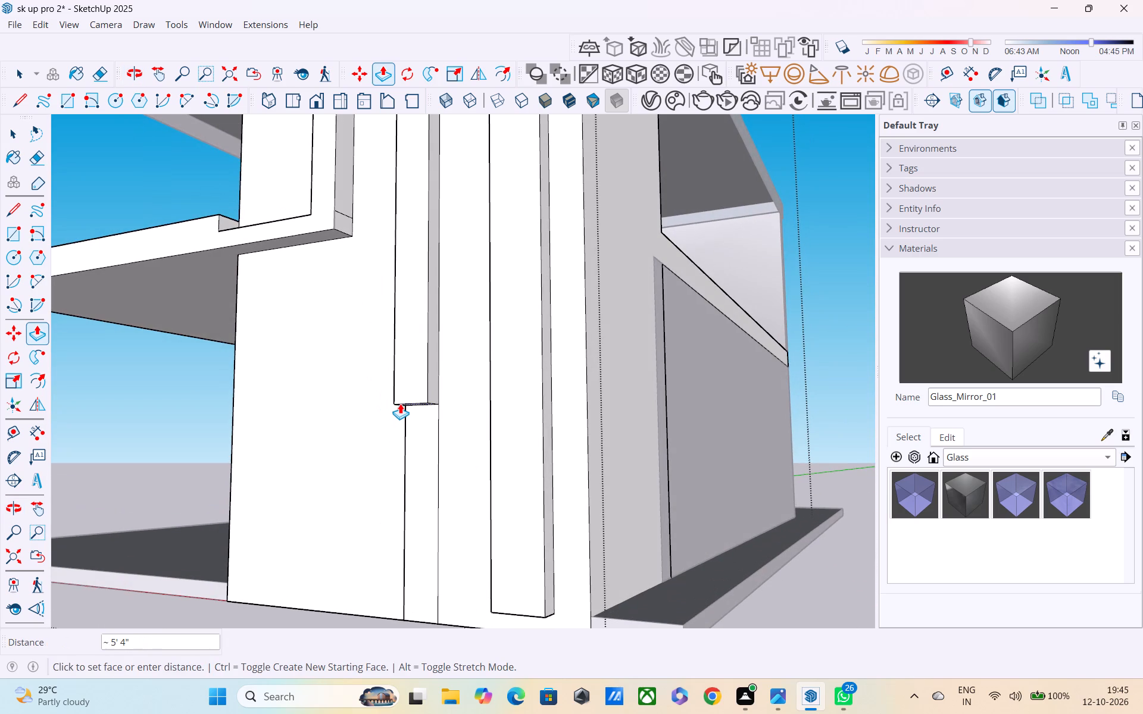
{"action": "left_click", "coordinate": [401, 415]}
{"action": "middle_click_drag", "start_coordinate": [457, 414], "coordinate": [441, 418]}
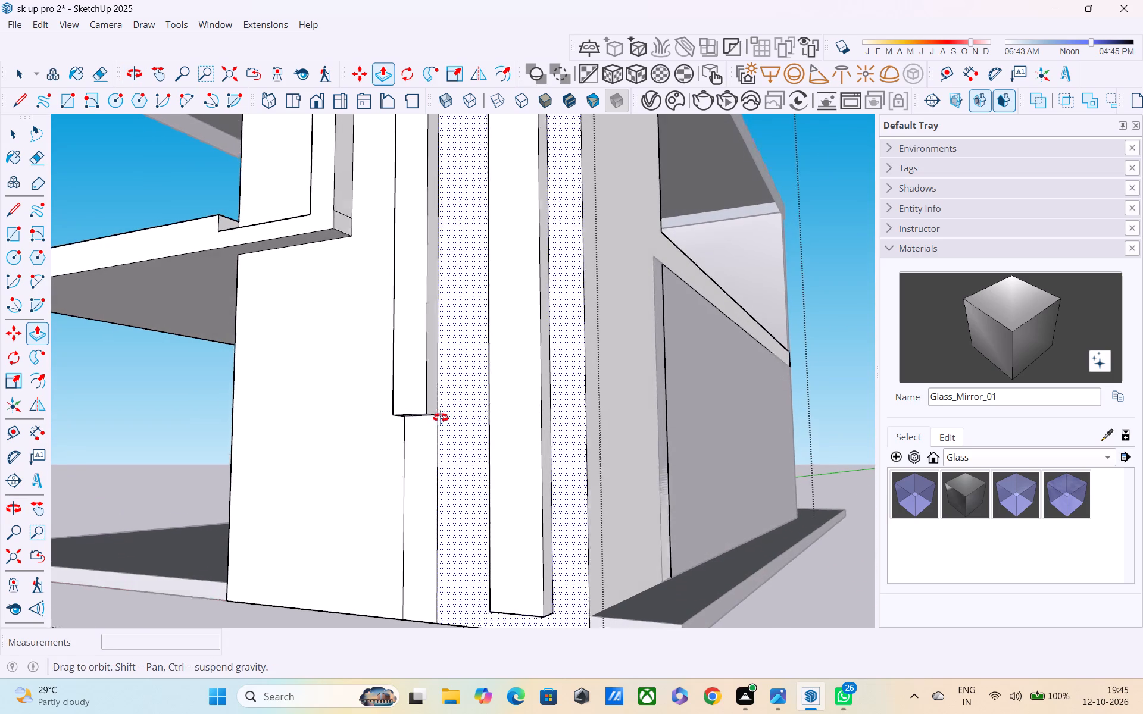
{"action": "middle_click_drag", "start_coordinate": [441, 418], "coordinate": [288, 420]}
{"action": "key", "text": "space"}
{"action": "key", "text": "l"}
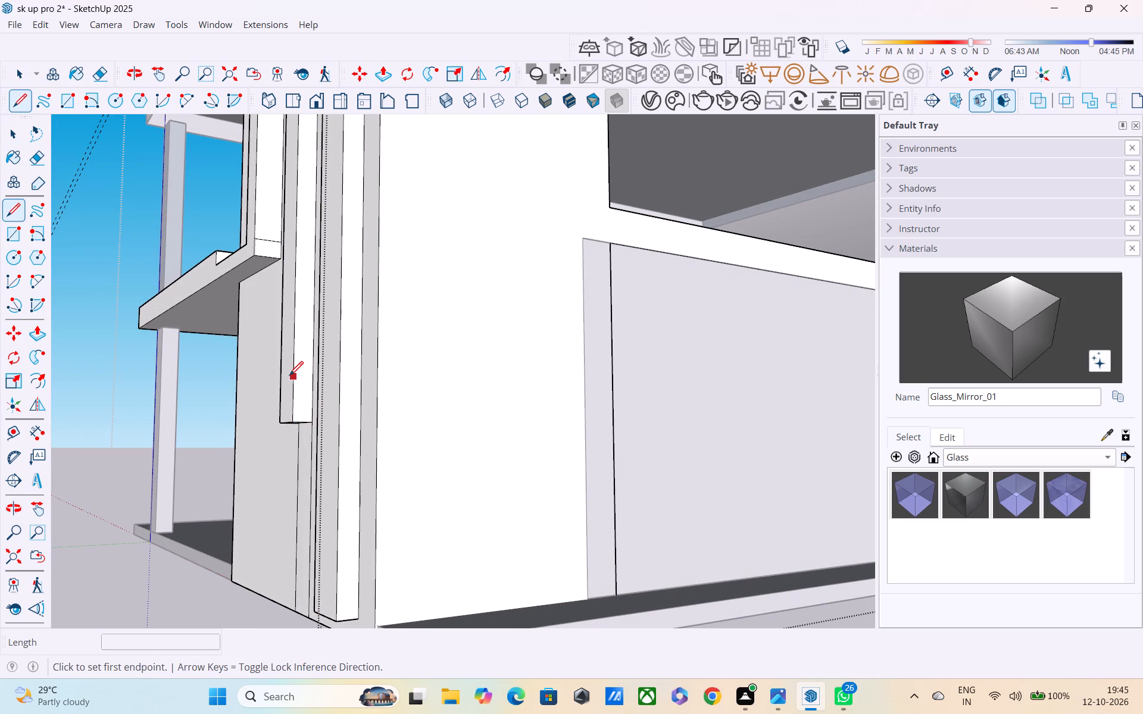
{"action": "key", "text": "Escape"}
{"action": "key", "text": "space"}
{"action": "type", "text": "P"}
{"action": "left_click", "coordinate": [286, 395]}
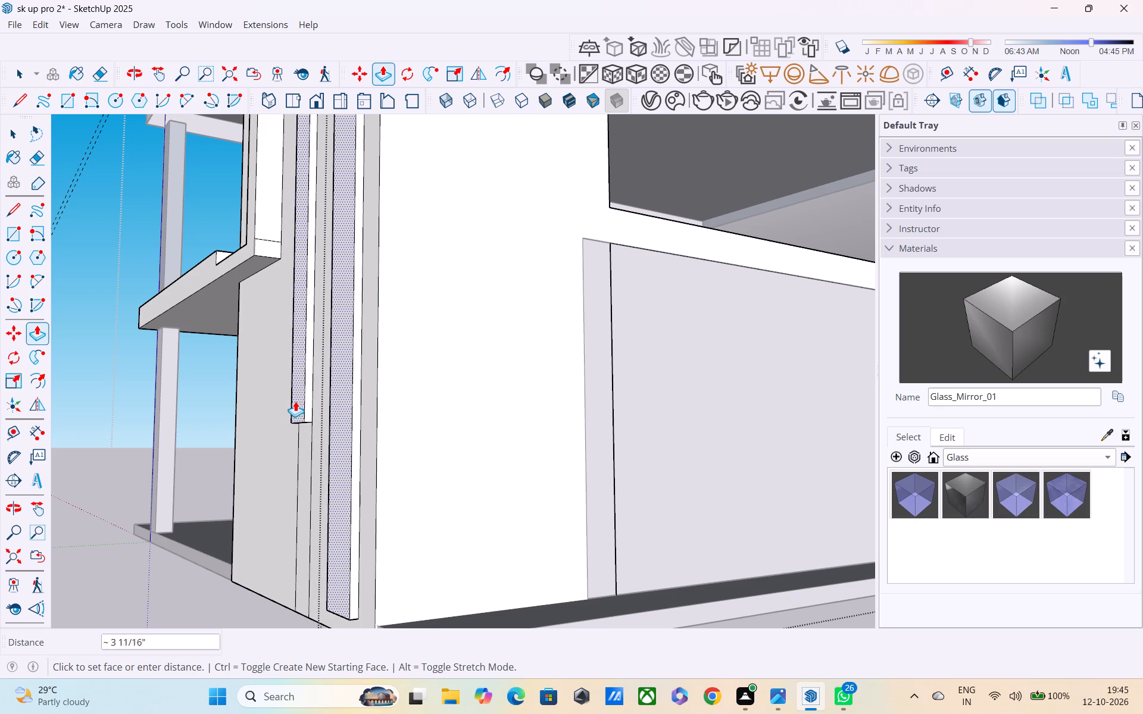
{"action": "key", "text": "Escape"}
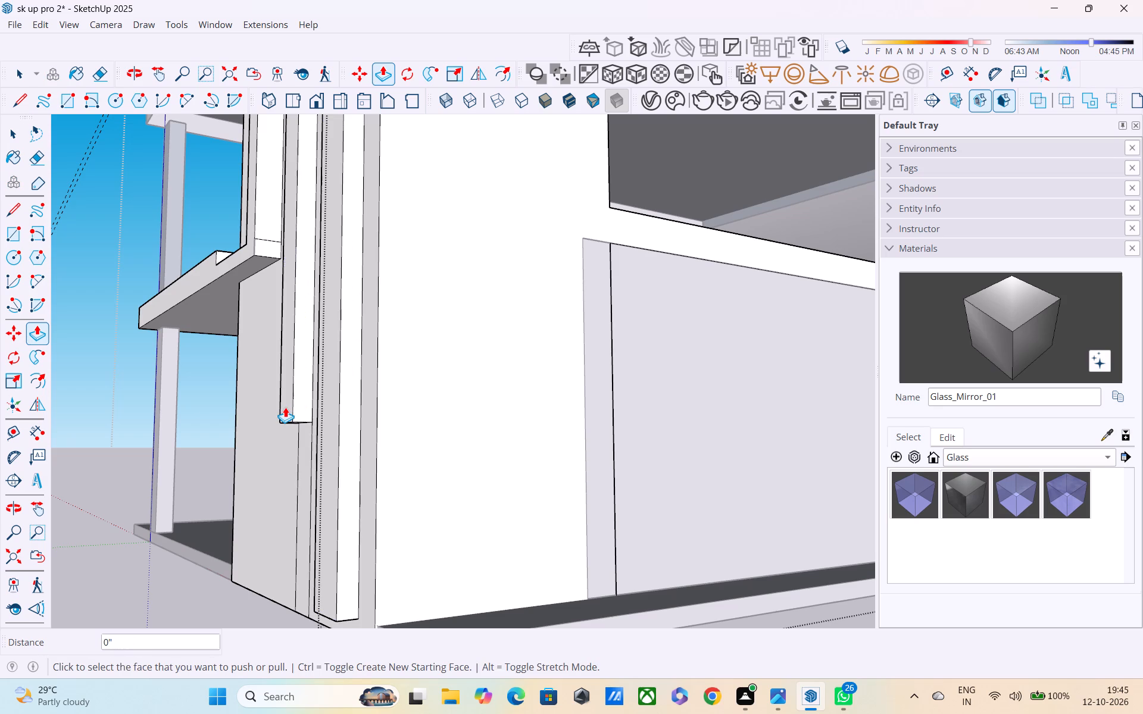
Draw a line about 6 1/2" long across the inner band's side facing the outer band, just above its bottom end.
{"action": "key", "text": "l"}
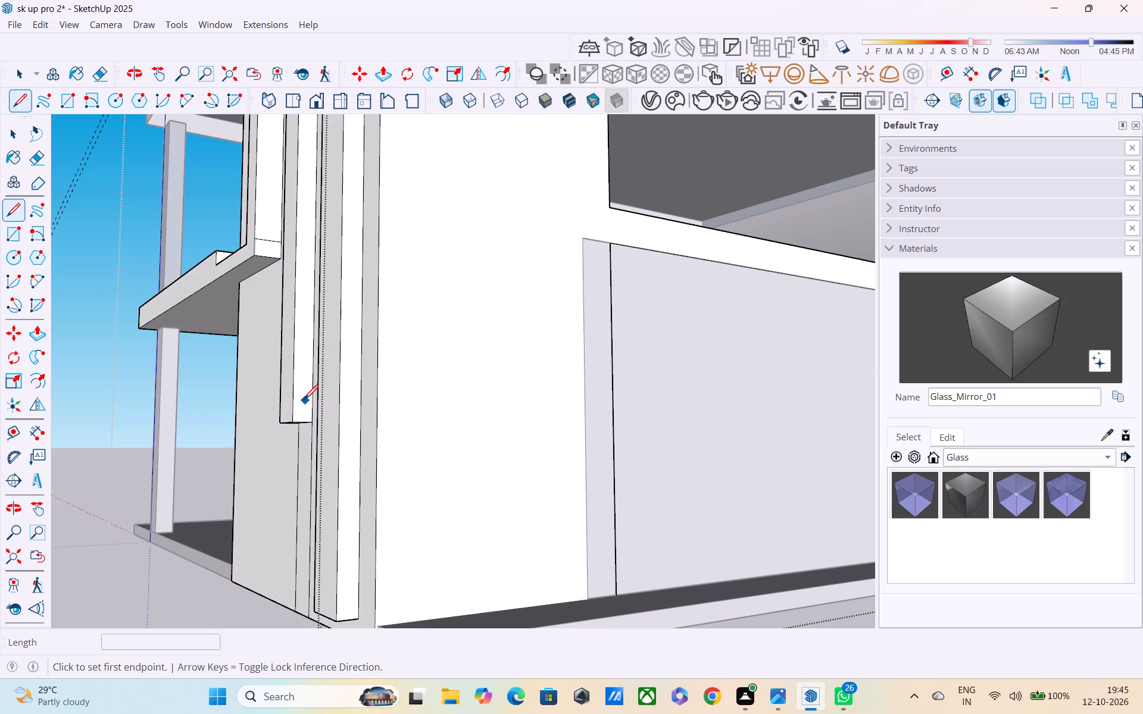
{"action": "left_click", "coordinate": [296, 394]}
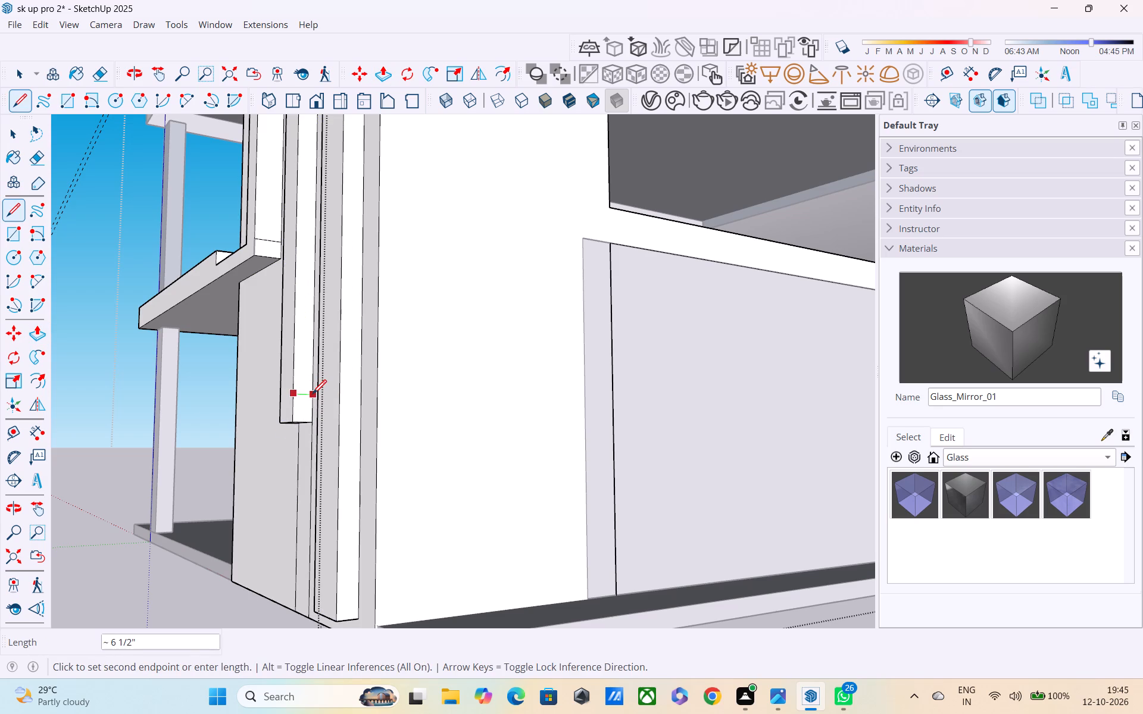
{"action": "left_click", "coordinate": [313, 395]}
Push/Pull the marked segment at the inner band's bottom about 1' 8 1/2" across to the outer vertical band.
{"action": "key", "text": "p"}
{"action": "left_click", "coordinate": [308, 403]}
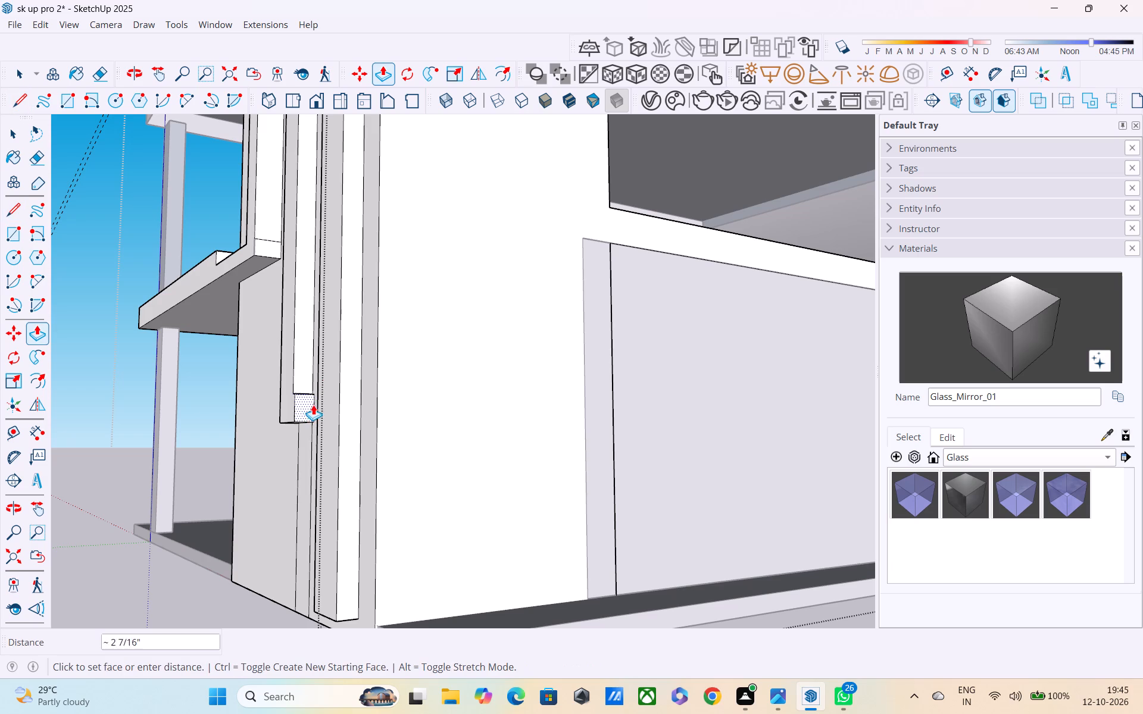
{"action": "middle_click_drag", "start_coordinate": [339, 420], "coordinate": [489, 460]}
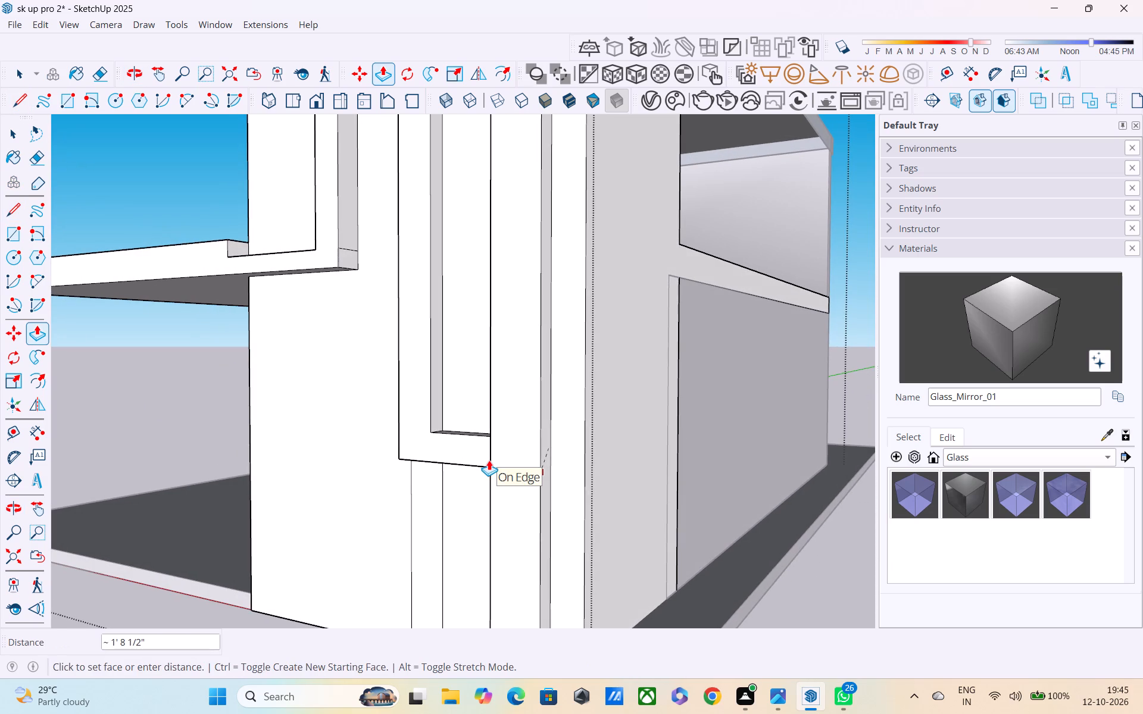
{"action": "left_click", "coordinate": [491, 461]}
Erase the two leftover vertical edges on the tall wall's face below the shortened inner band.
{"action": "middle_click_drag", "start_coordinate": [555, 468], "coordinate": [617, 468]}
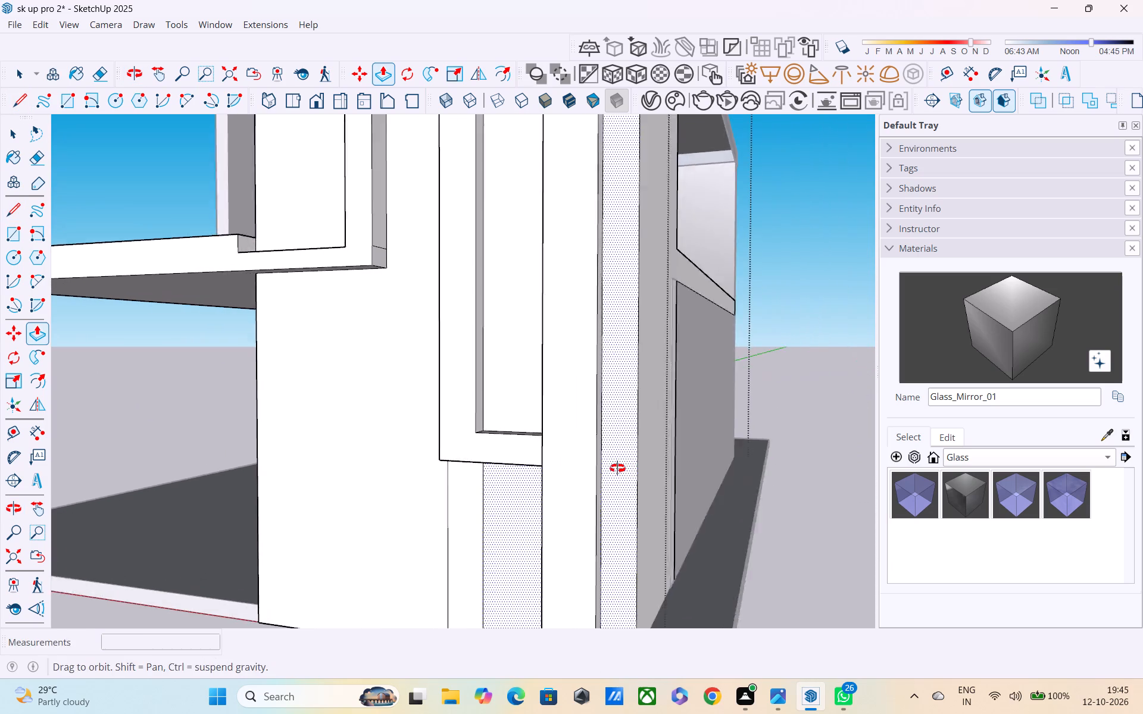
{"action": "middle_click_drag", "start_coordinate": [617, 468], "coordinate": [633, 465]}
{"action": "scroll", "coordinate": [633, 465], "scroll_direction": "down", "scroll_amount": 5}
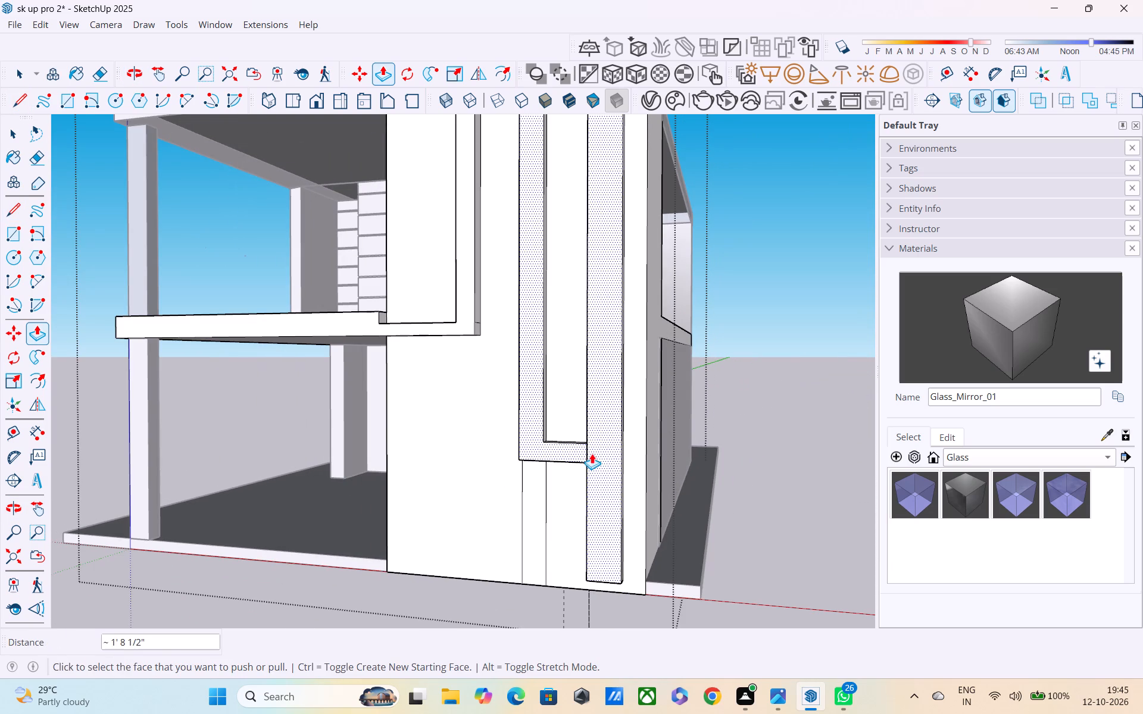
{"action": "key", "text": "e"}
{"action": "left_click", "coordinate": [547, 506]}
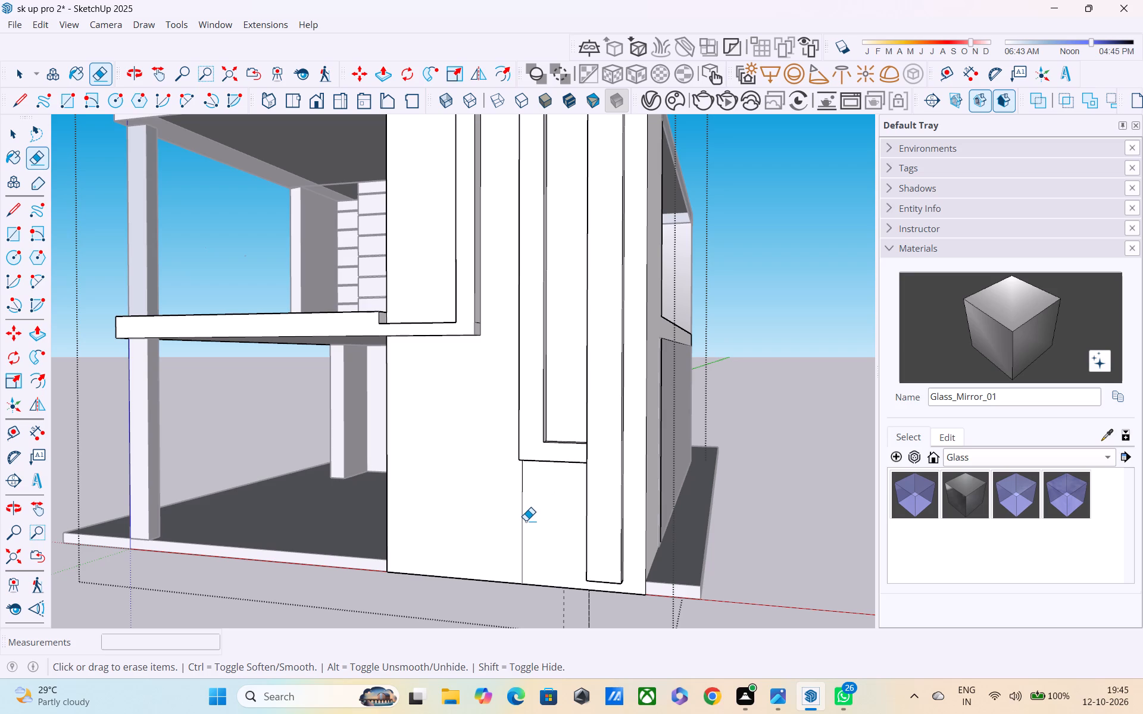
{"action": "left_click", "coordinate": [524, 516]}
{"action": "left_click", "coordinate": [521, 511]}
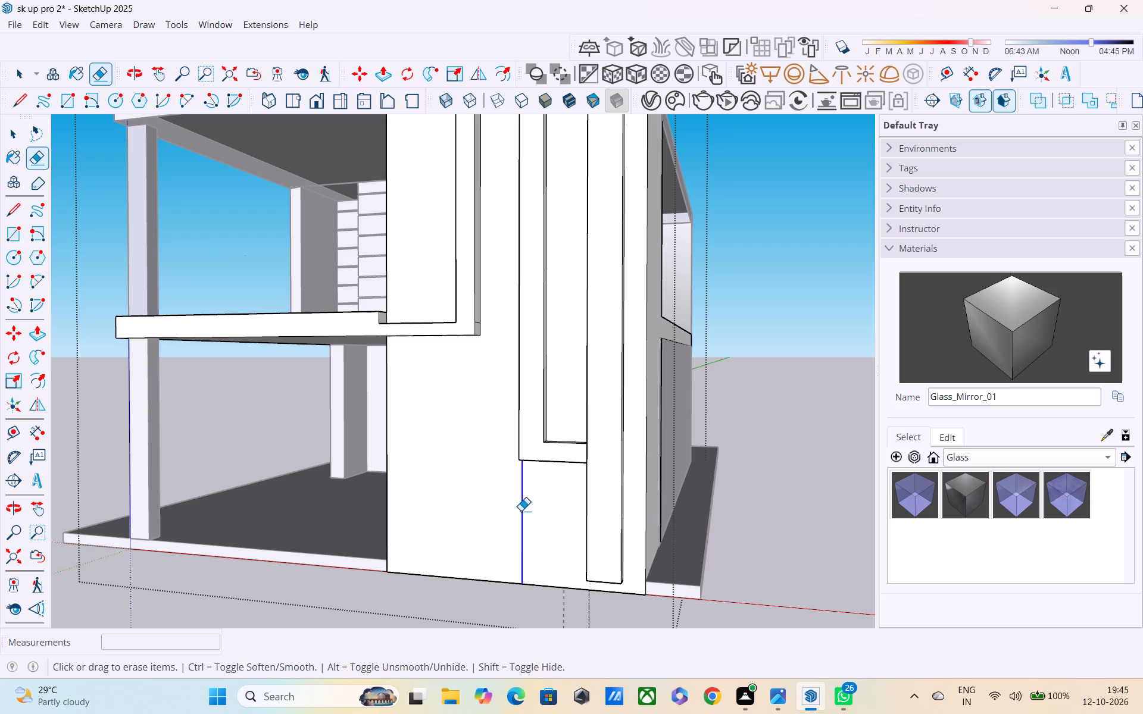
Draw a vertical line about 10 13/16" long across the front face of the tall wall's upper horizontal band, near the overhang.
{"action": "scroll", "coordinate": [521, 508], "scroll_direction": "down", "scroll_amount": 4}
{"action": "middle_click_drag", "start_coordinate": [525, 494], "coordinate": [594, 571]}
{"action": "scroll", "coordinate": [597, 541], "scroll_direction": "down", "scroll_amount": 4}
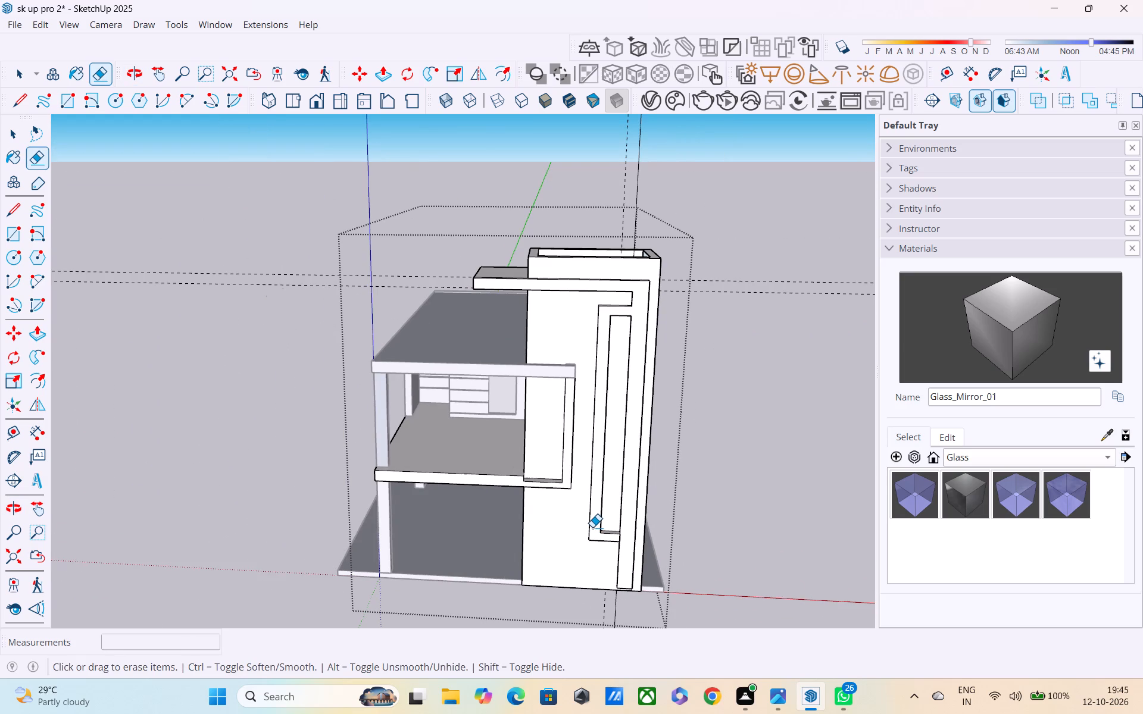
{"action": "scroll", "coordinate": [566, 328], "scroll_direction": "up", "scroll_amount": 1}
{"action": "middle_click_drag", "start_coordinate": [566, 328], "coordinate": [572, 295]}
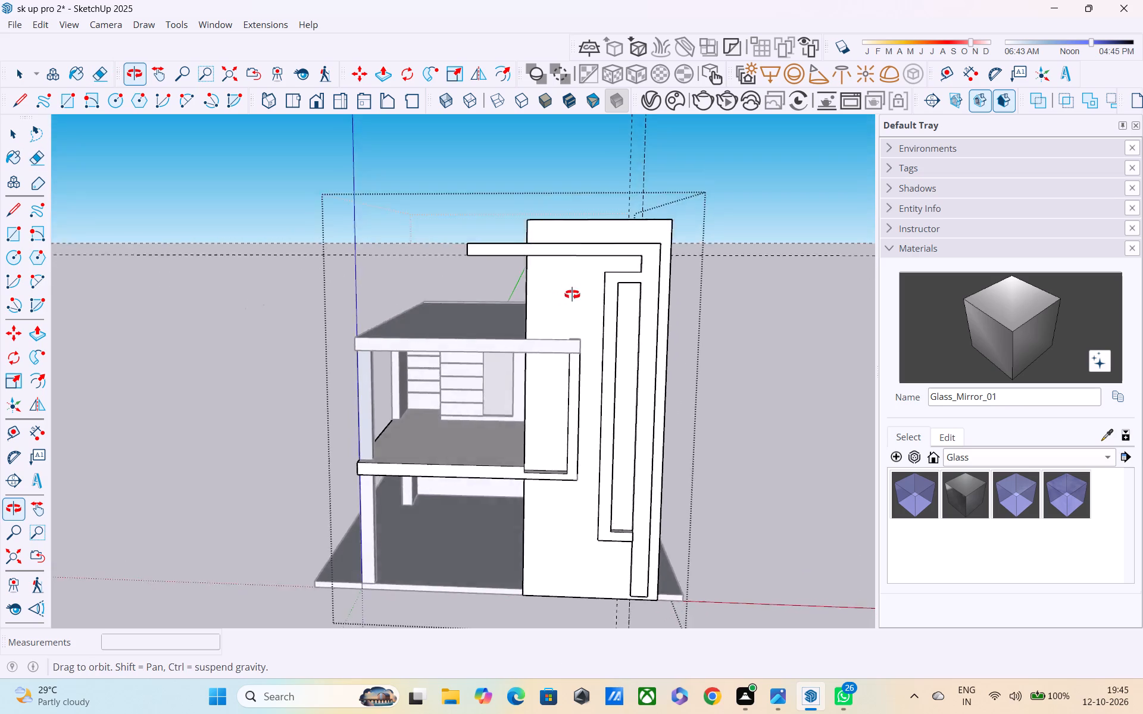
{"action": "middle_click_drag", "start_coordinate": [572, 295], "coordinate": [581, 327]}
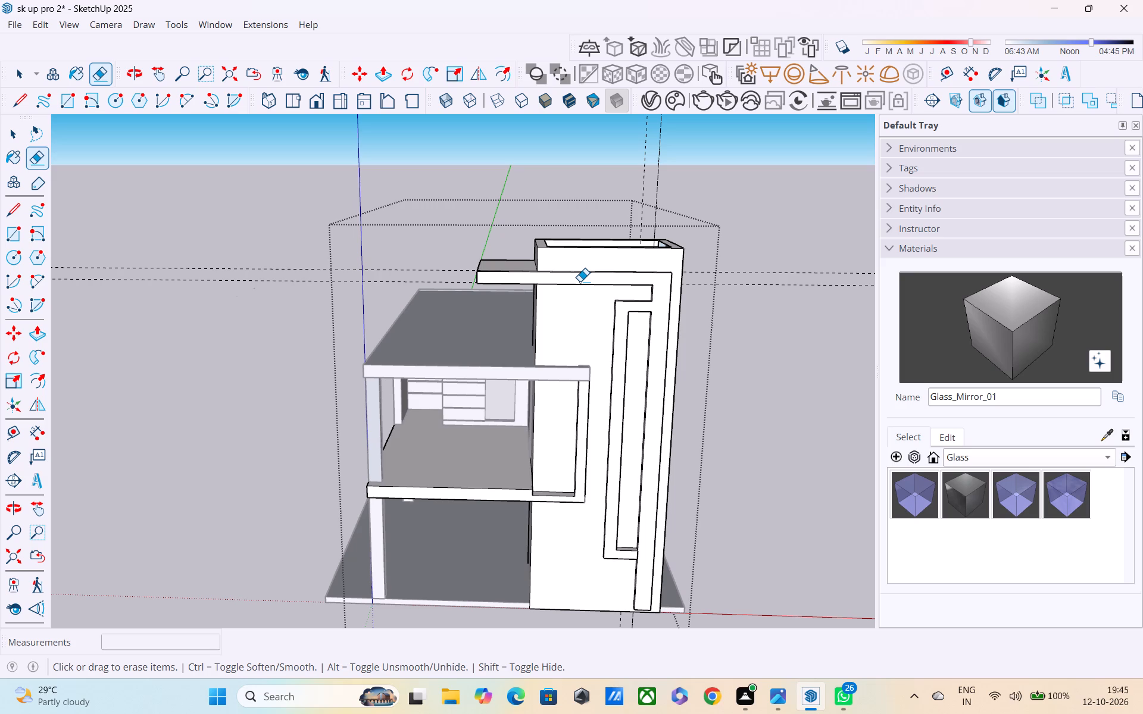
{"action": "key", "text": "l"}
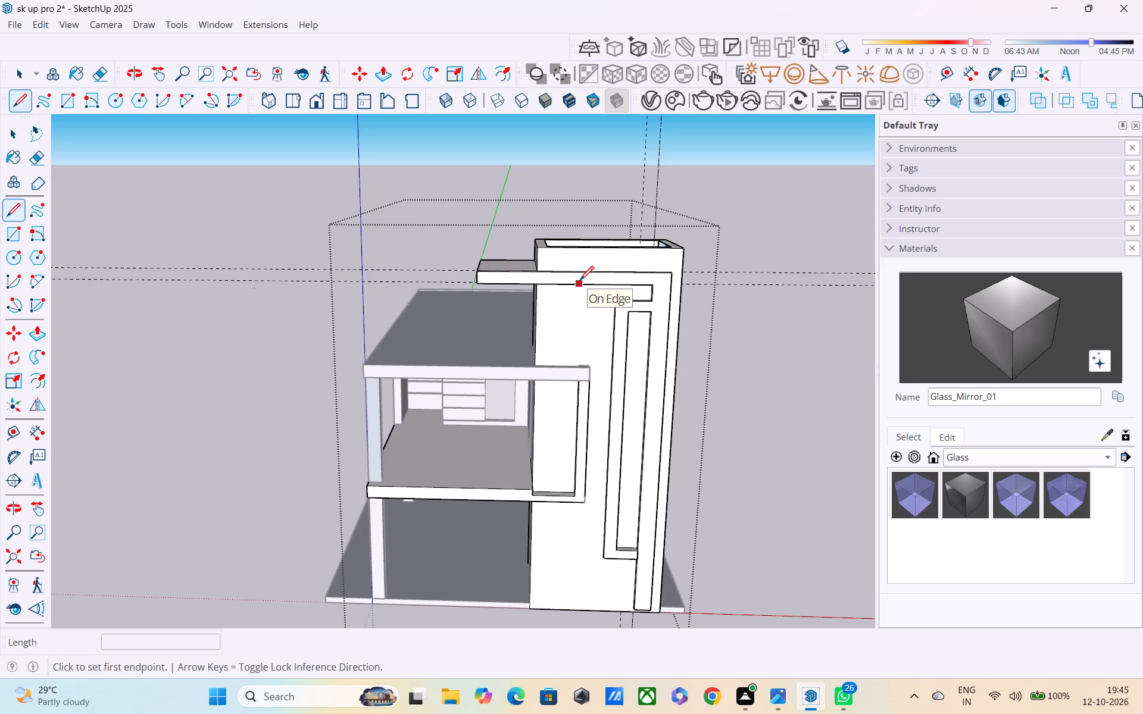
{"action": "scroll", "coordinate": [564, 286], "scroll_direction": "up", "scroll_amount": 1}
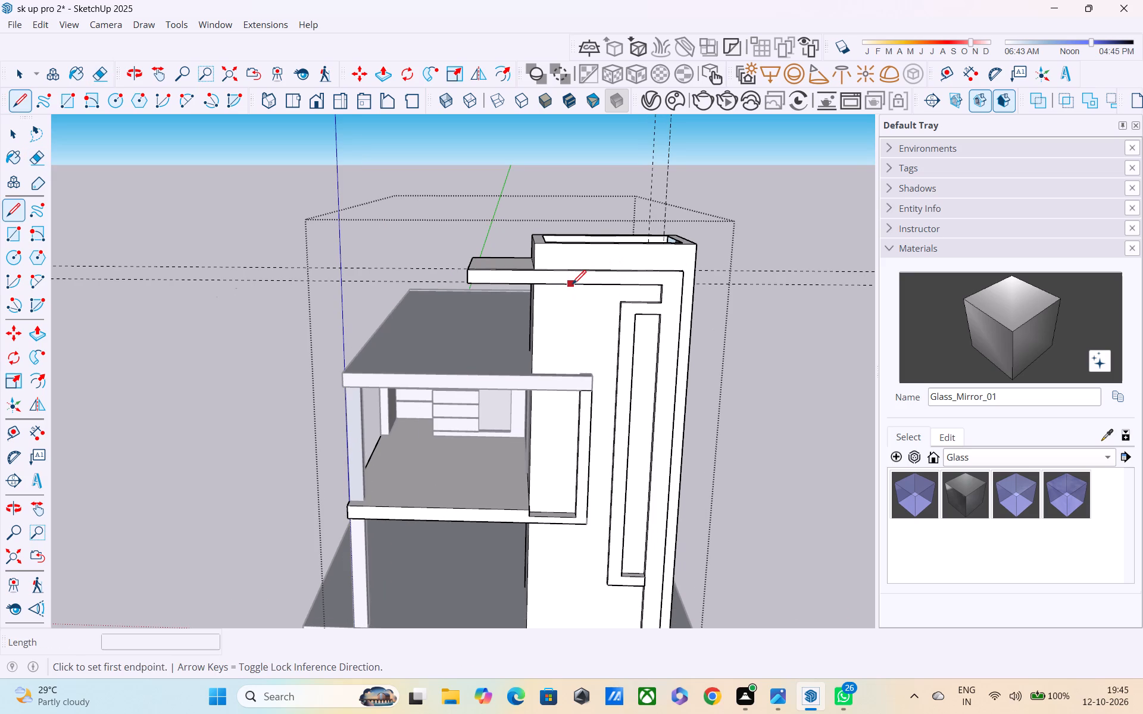
{"action": "left_click", "coordinate": [572, 286]}
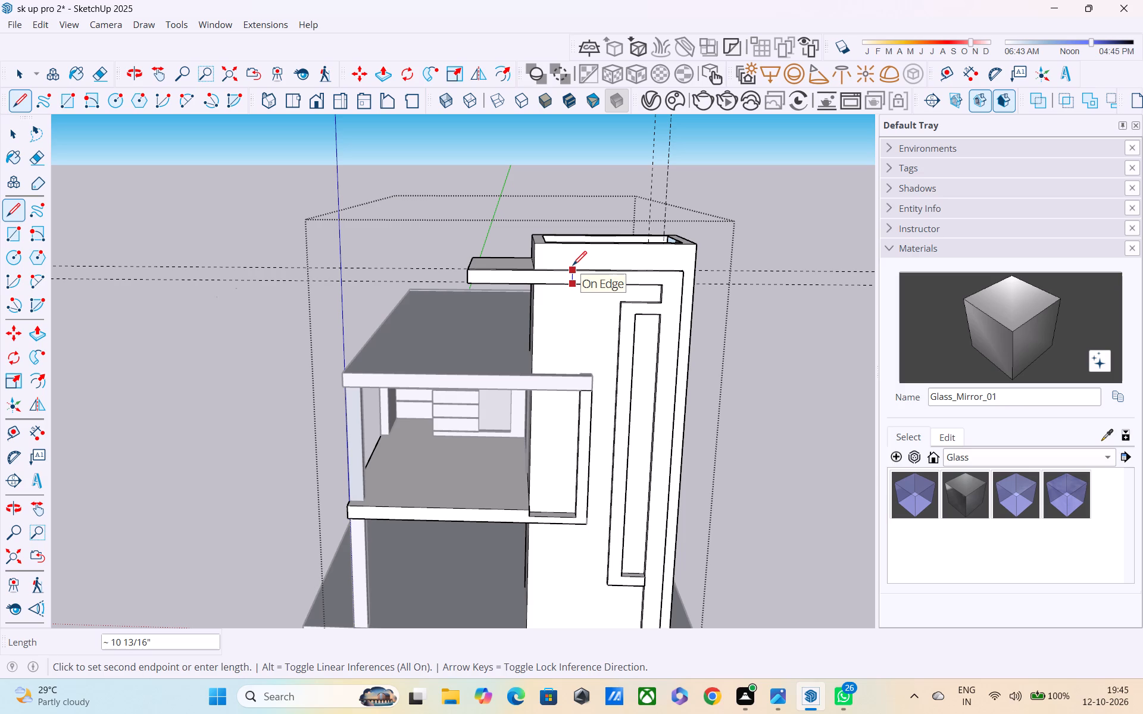
{"action": "left_click", "coordinate": [573, 267]}
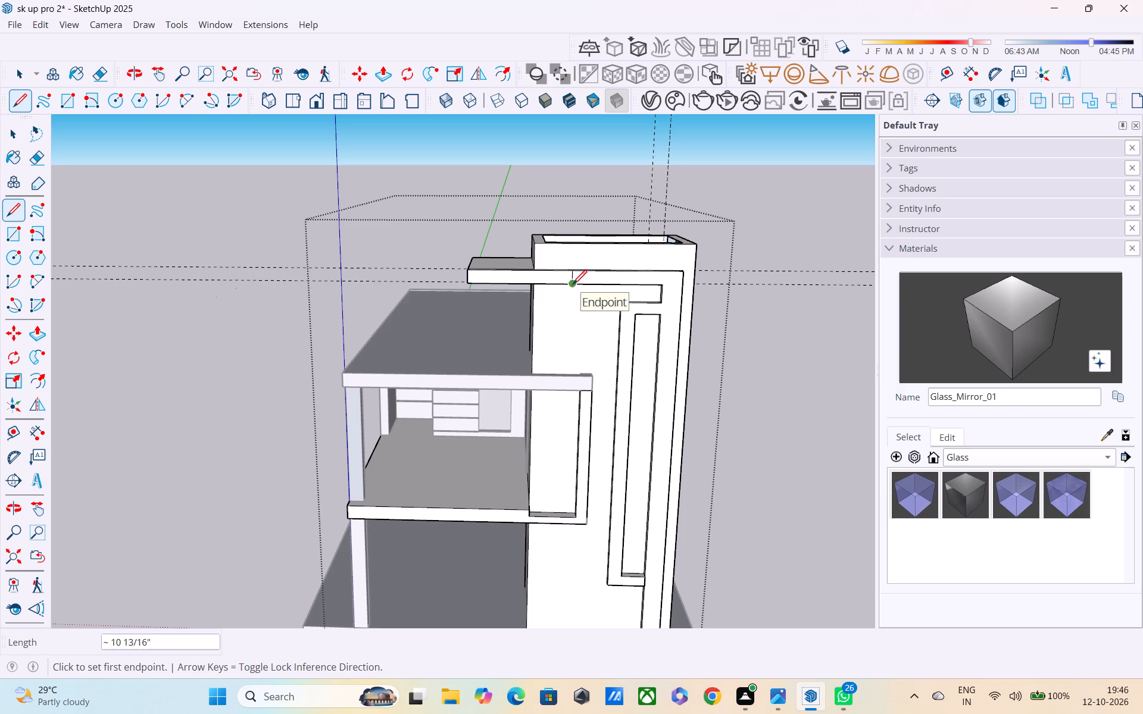
Draw a second vertical line across the upper horizontal band, 9" from the first, to mark off a small segment.
{"action": "left_click", "coordinate": [573, 286]}
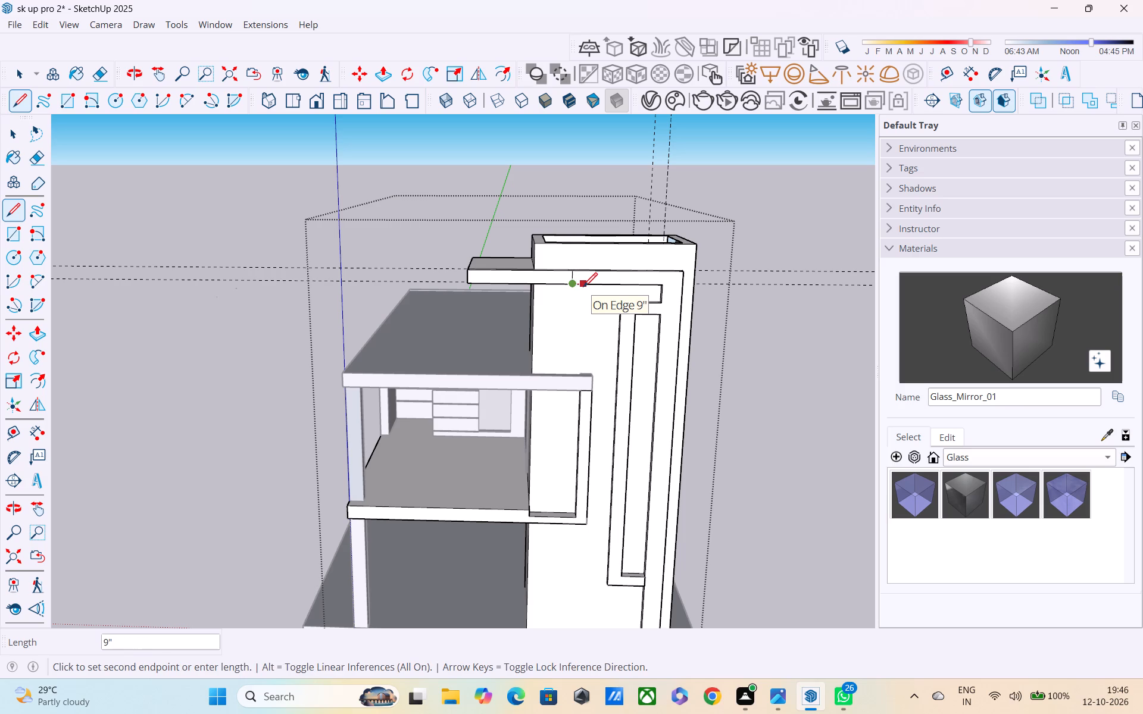
{"action": "left_click", "coordinate": [588, 289]}
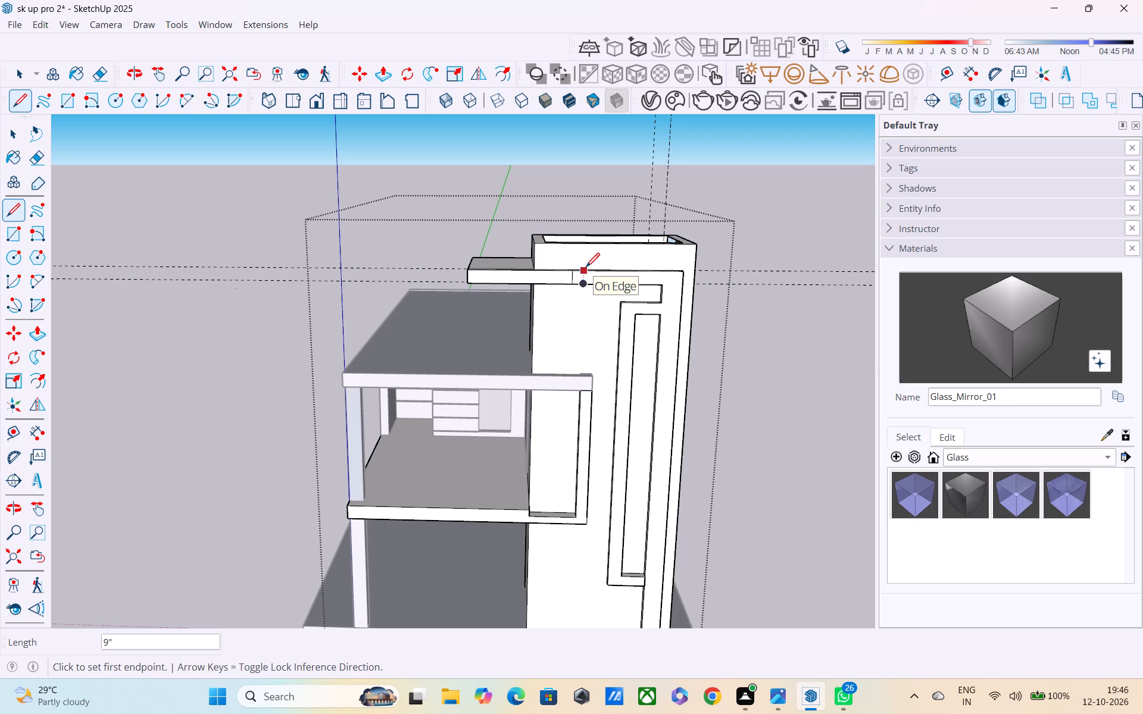
{"action": "left_click", "coordinate": [586, 268]}
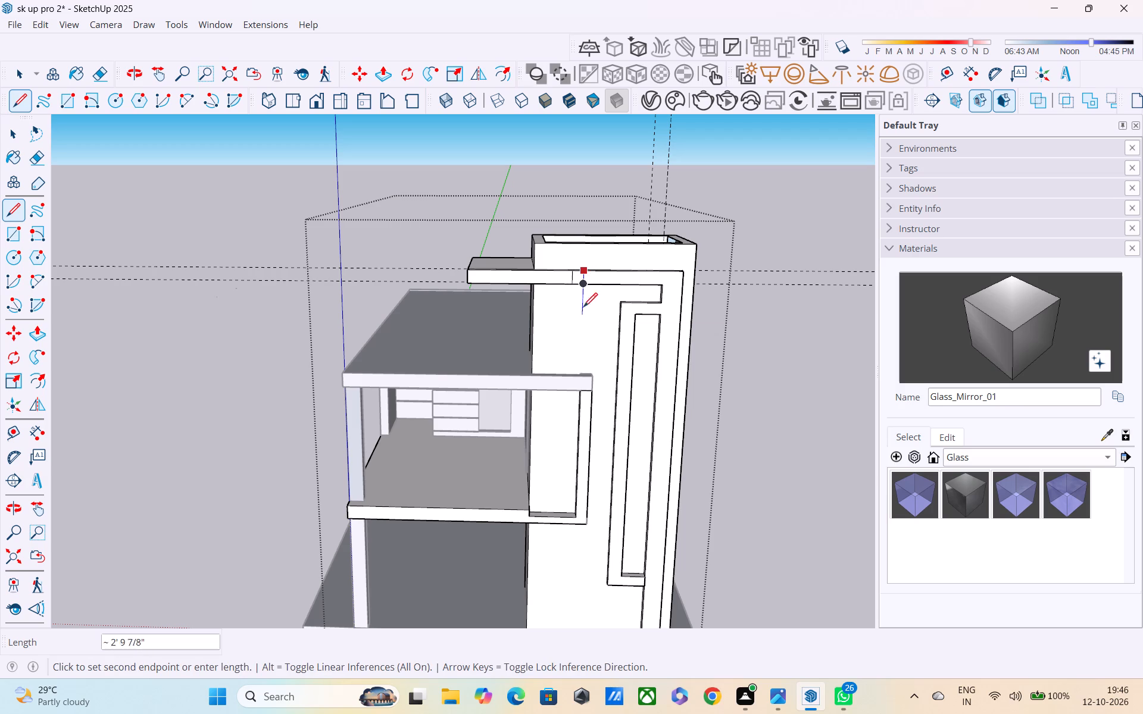
{"action": "key", "text": "Escape"}
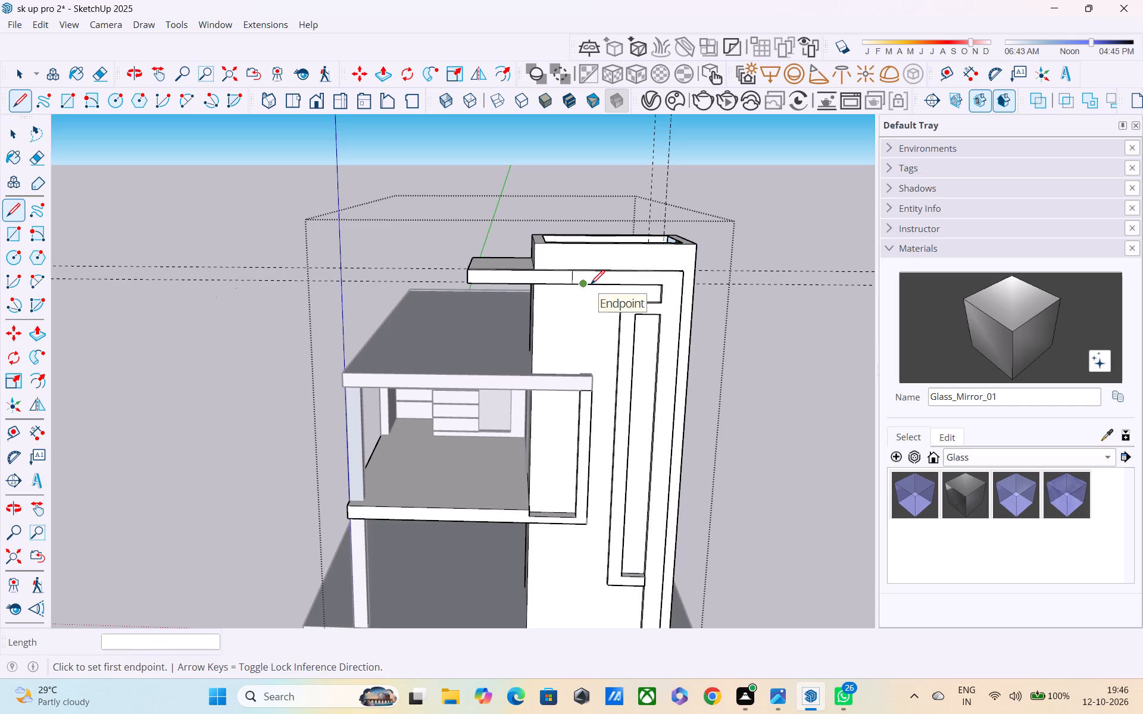
{"action": "left_click", "coordinate": [584, 271]}
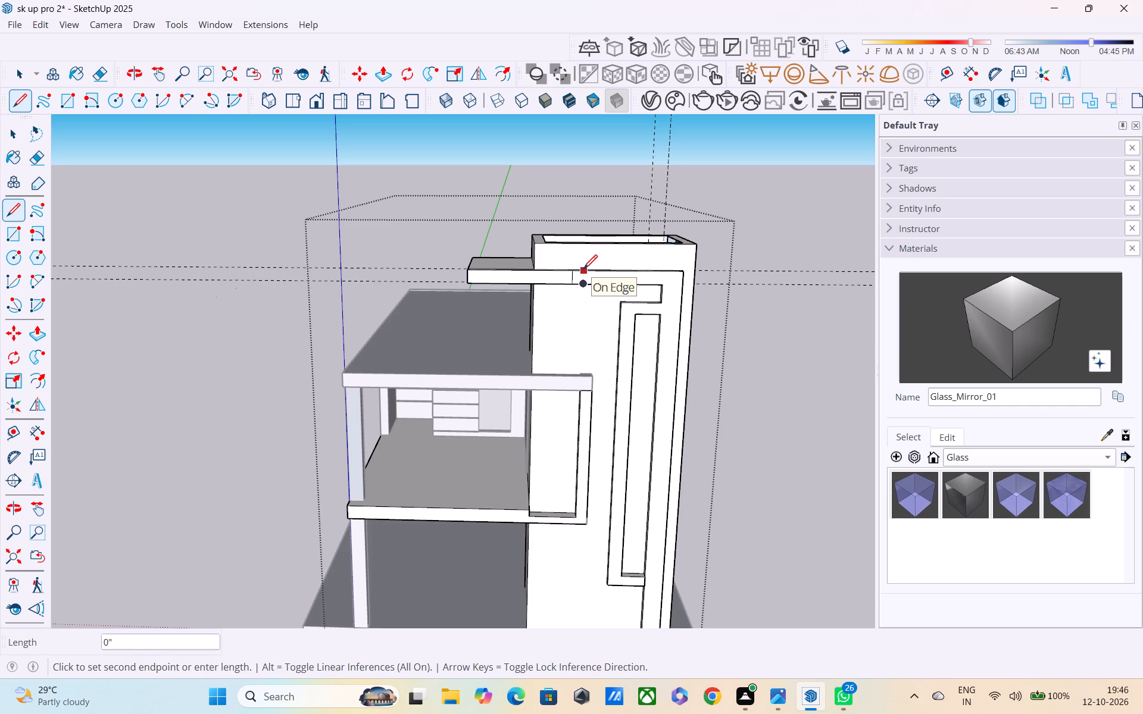
{"action": "key", "text": "Escape"}
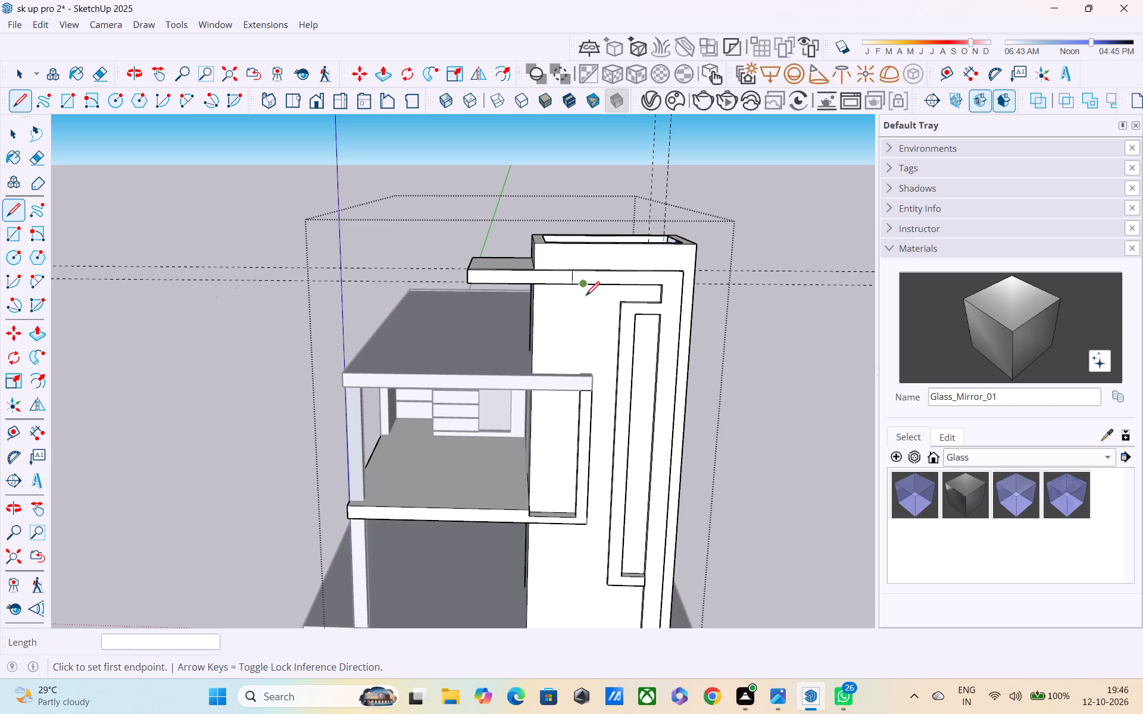
{"action": "scroll", "coordinate": [585, 296], "scroll_direction": "up", "scroll_amount": 3}
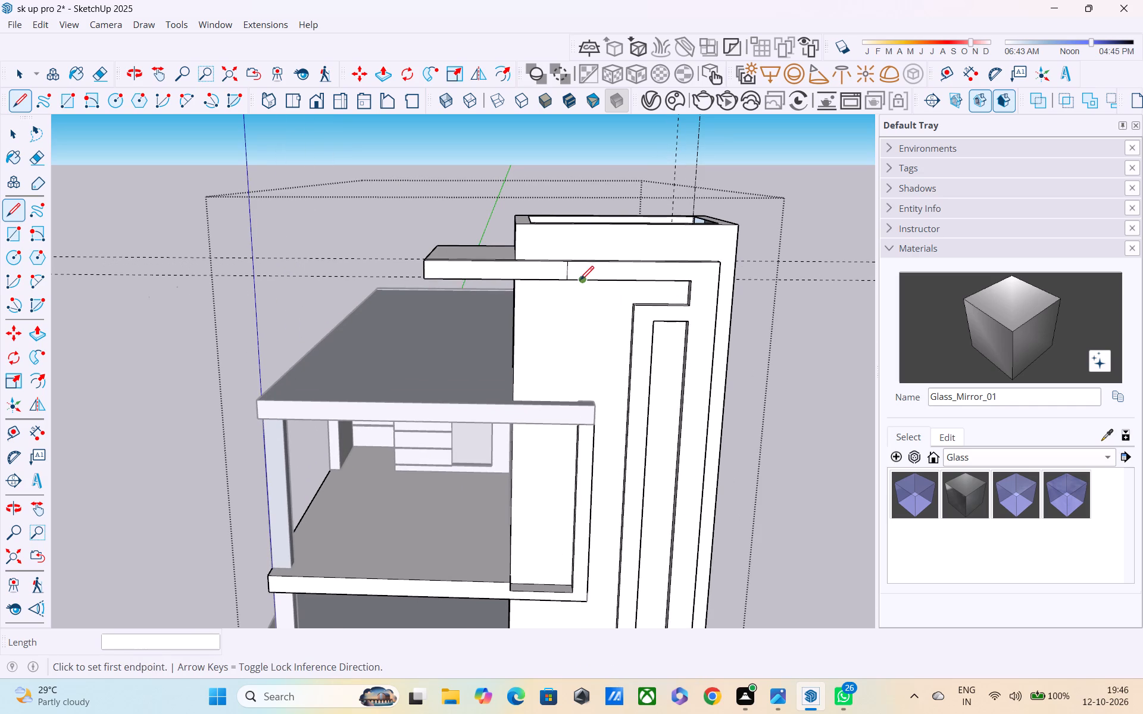
{"action": "left_click", "coordinate": [583, 284]}
{"action": "left_click", "coordinate": [580, 255]}
Push/Pull the marked 9" segment of the upper horizontal band outward about 1' 3 5/16".
{"action": "key", "text": "p"}
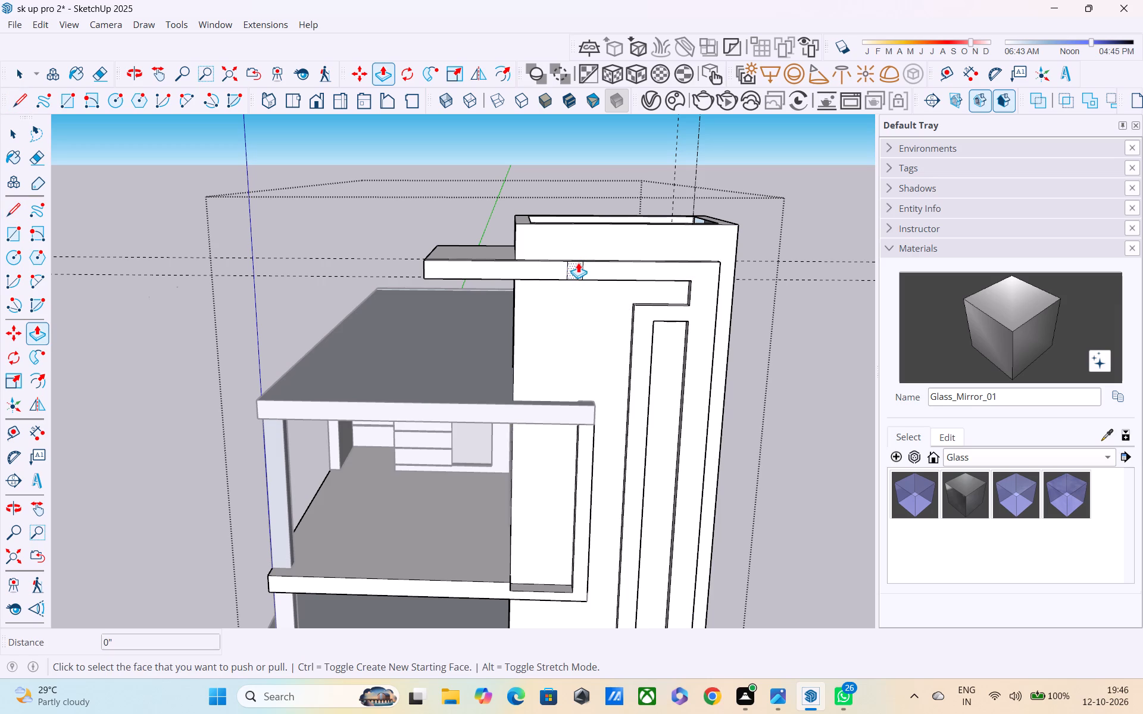
{"action": "left_click", "coordinate": [578, 262]}
{"action": "middle_click_drag", "start_coordinate": [574, 267], "coordinate": [592, 273]}
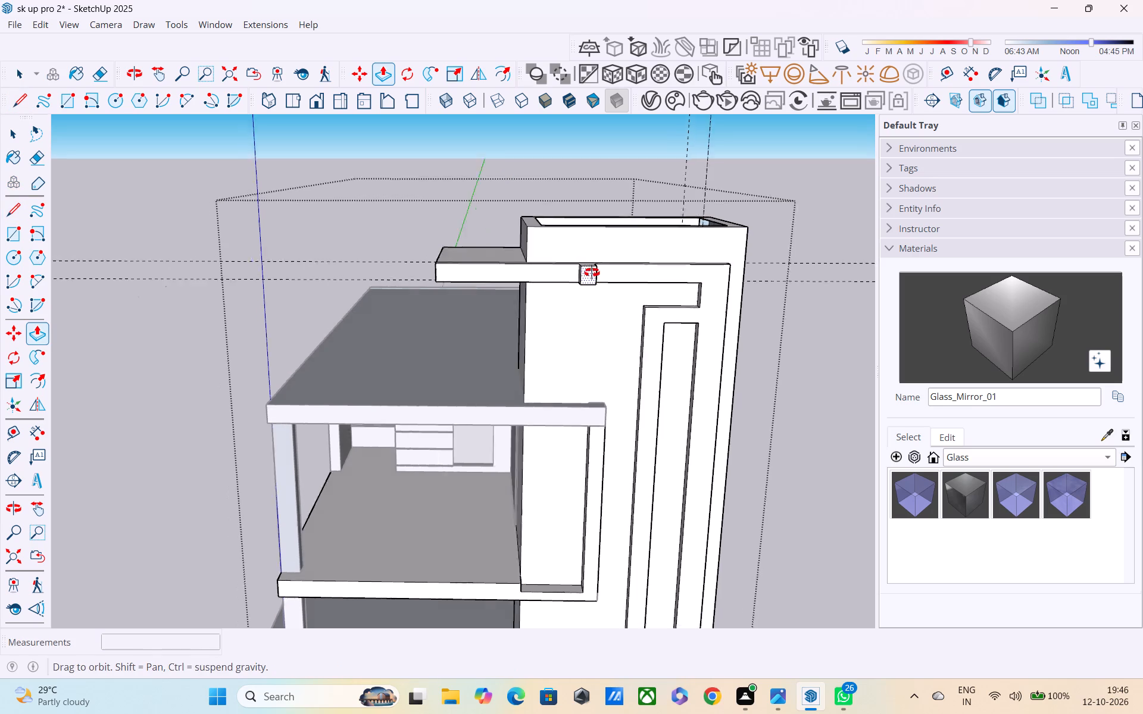
{"action": "middle_click_drag", "start_coordinate": [592, 273], "coordinate": [644, 281]}
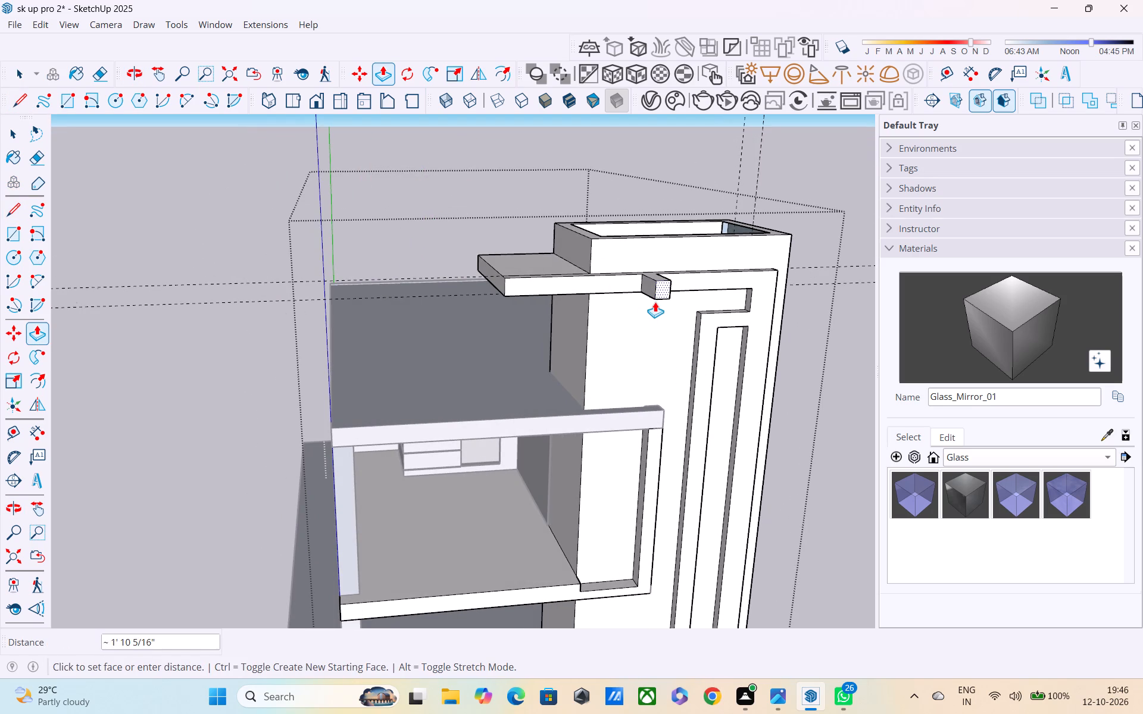
{"action": "left_click", "coordinate": [652, 297]}
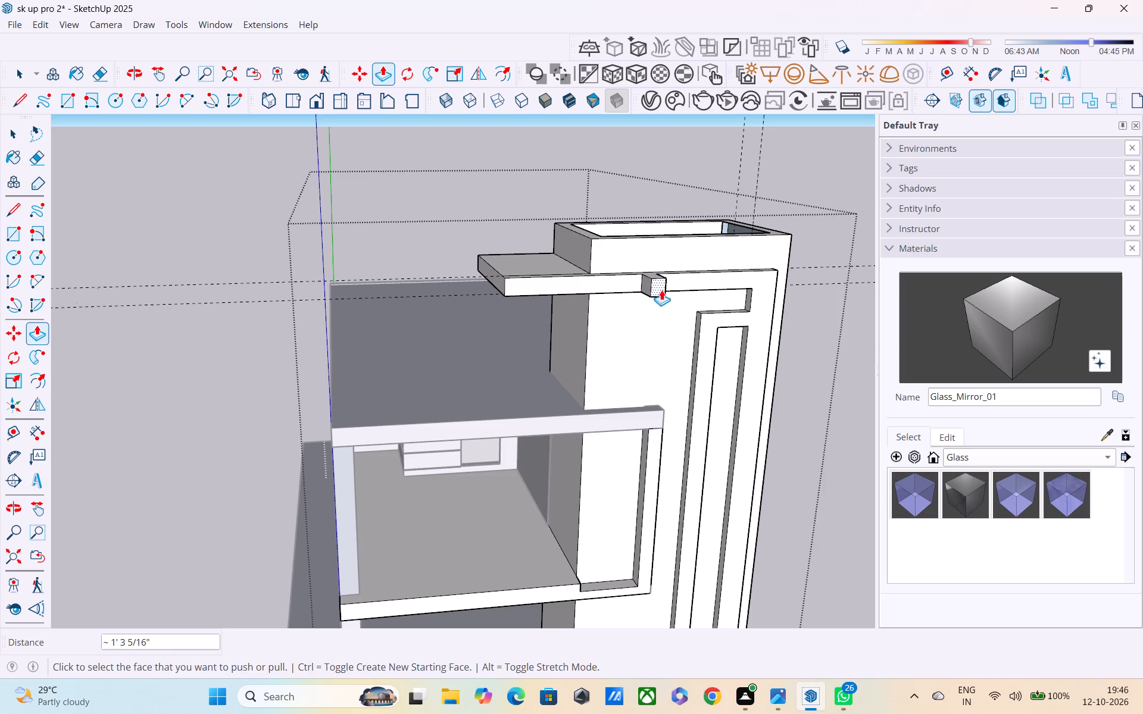
Draw a 9" line separating the projecting block's top face from the horizontal band's top face.
{"action": "middle_click_drag", "start_coordinate": [661, 290], "coordinate": [661, 362]}
{"action": "scroll", "coordinate": [660, 362], "scroll_direction": "up", "scroll_amount": 3}
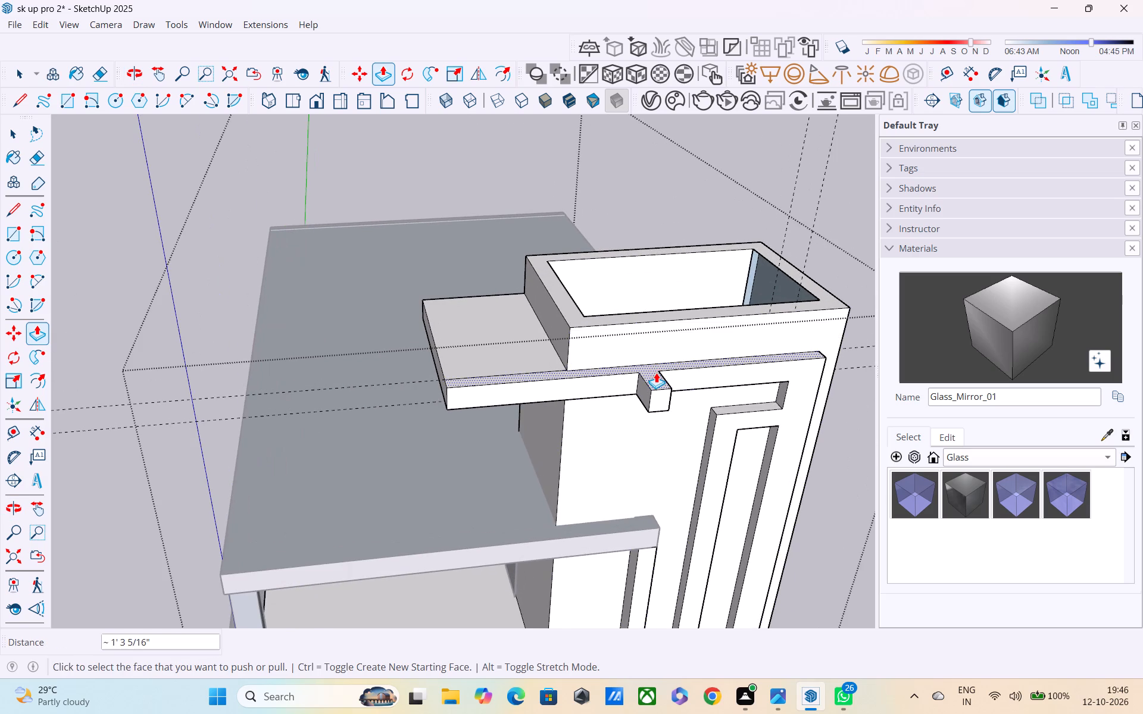
{"action": "left_click", "coordinate": [656, 372]}
{"action": "key", "text": "Escape"}
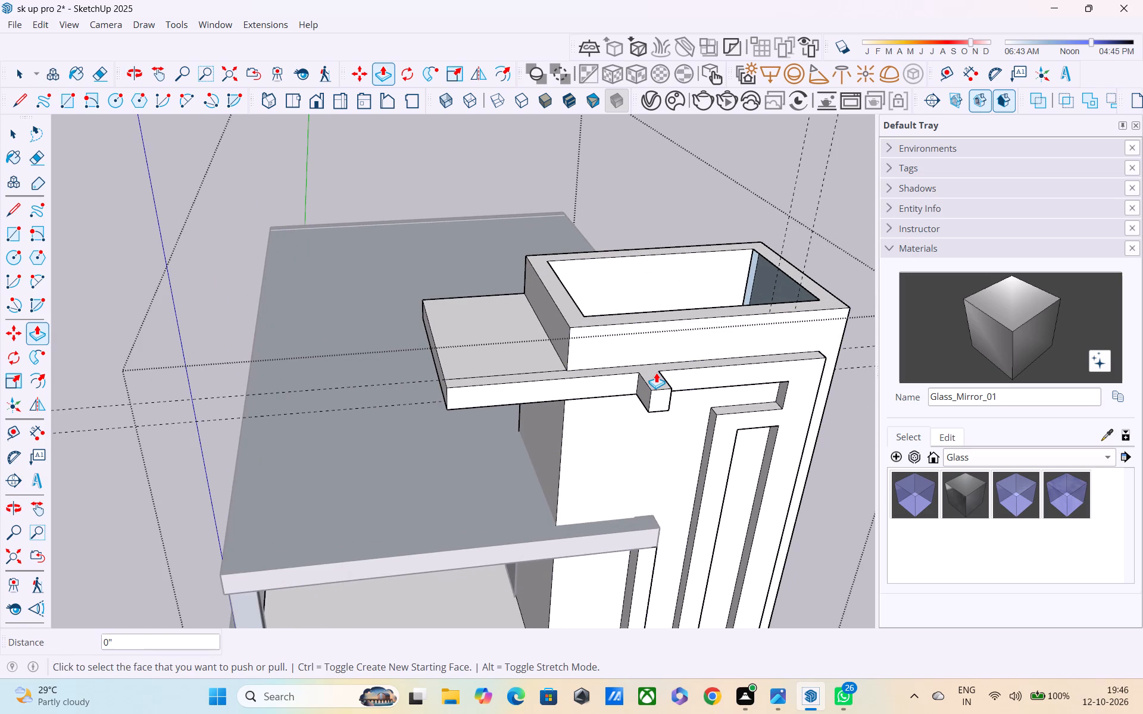
{"action": "key", "text": "l"}
{"action": "left_click", "coordinate": [645, 377]}
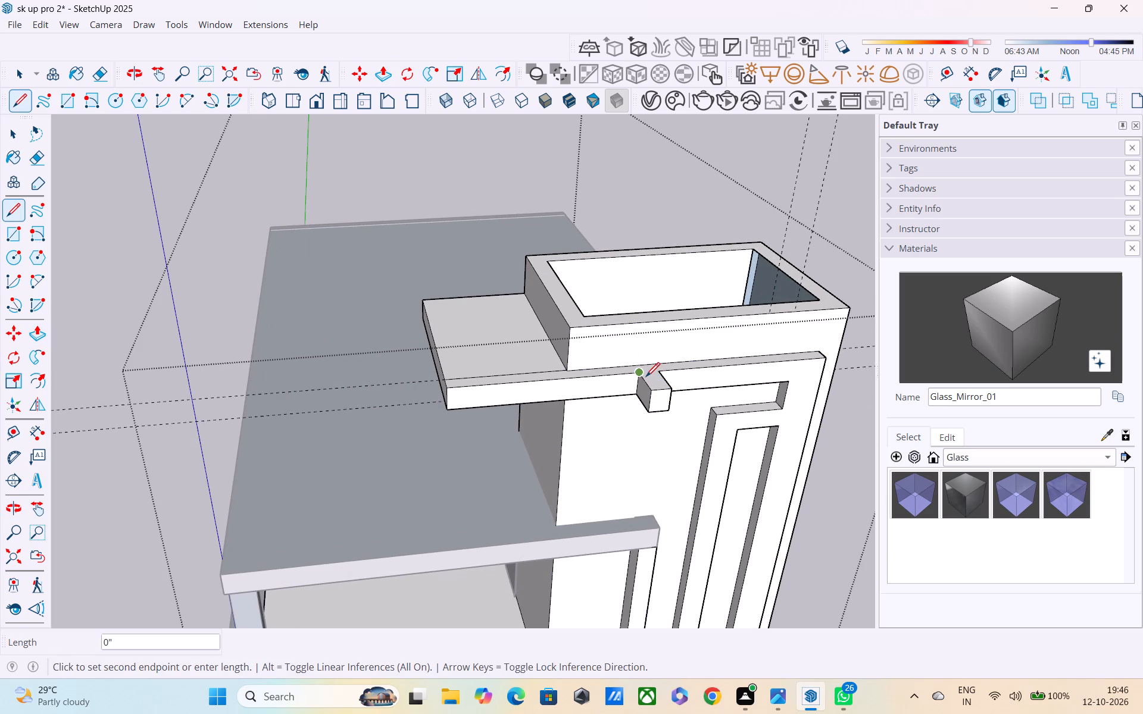
{"action": "left_click", "coordinate": [658, 372]}
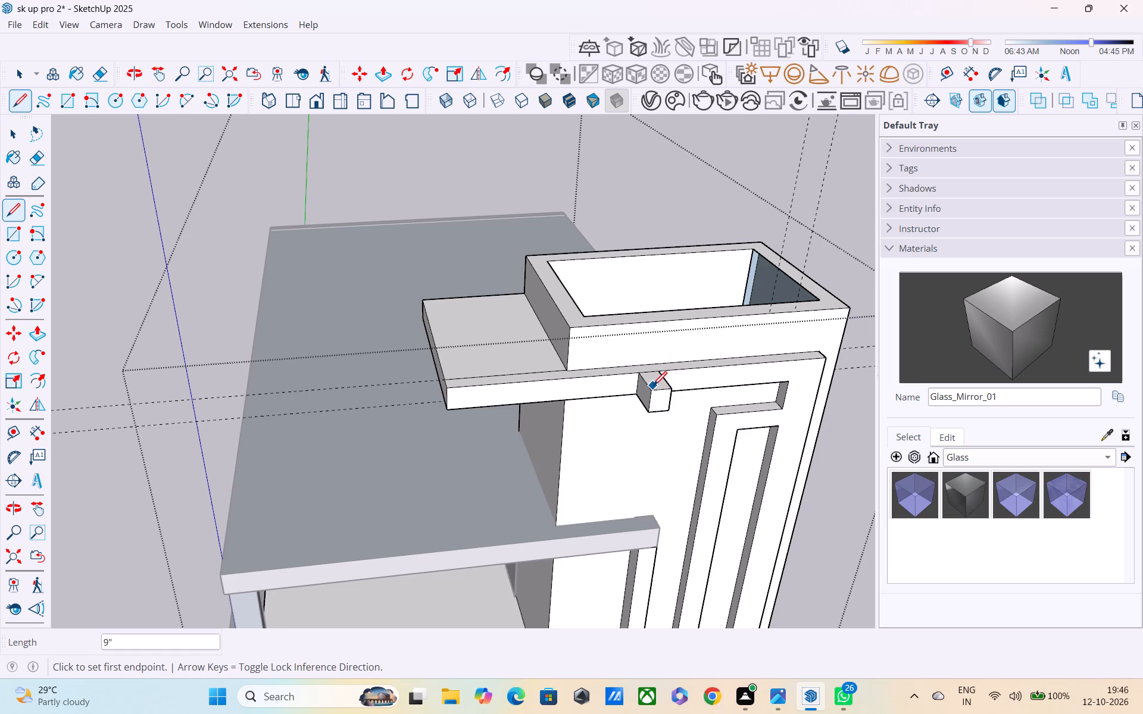
Push/Pull the projecting block's top face up about 10".
{"action": "key", "text": "p"}
{"action": "left_click", "coordinate": [653, 370]}
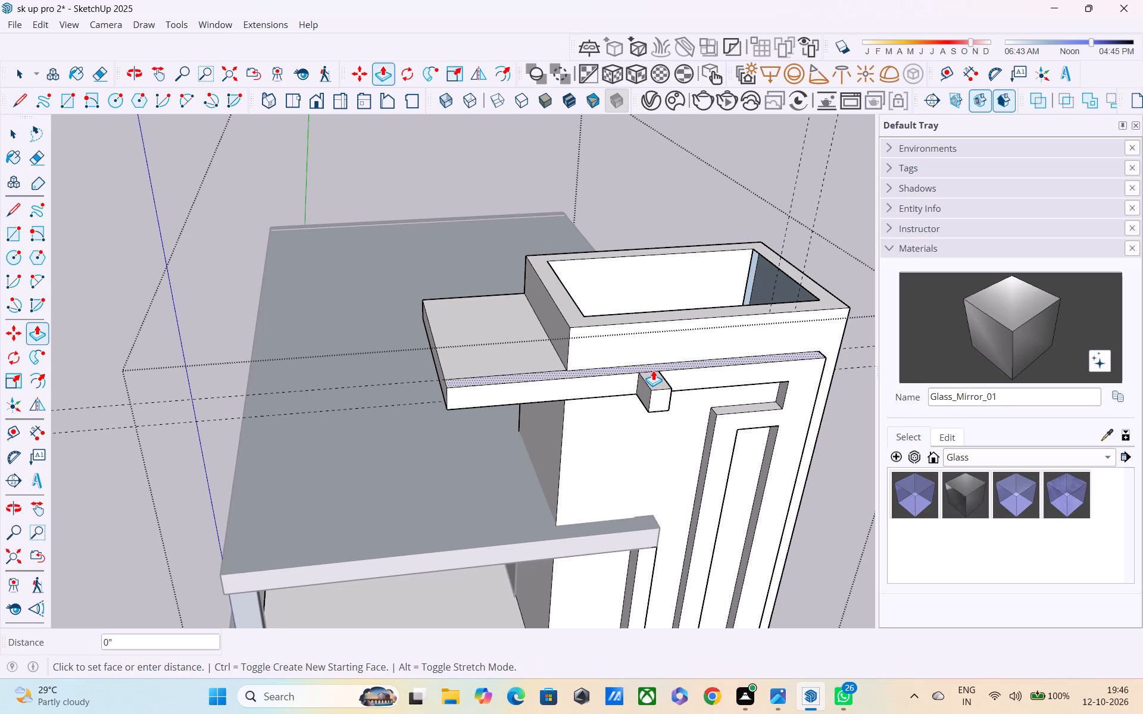
{"action": "key", "text": "Escape"}
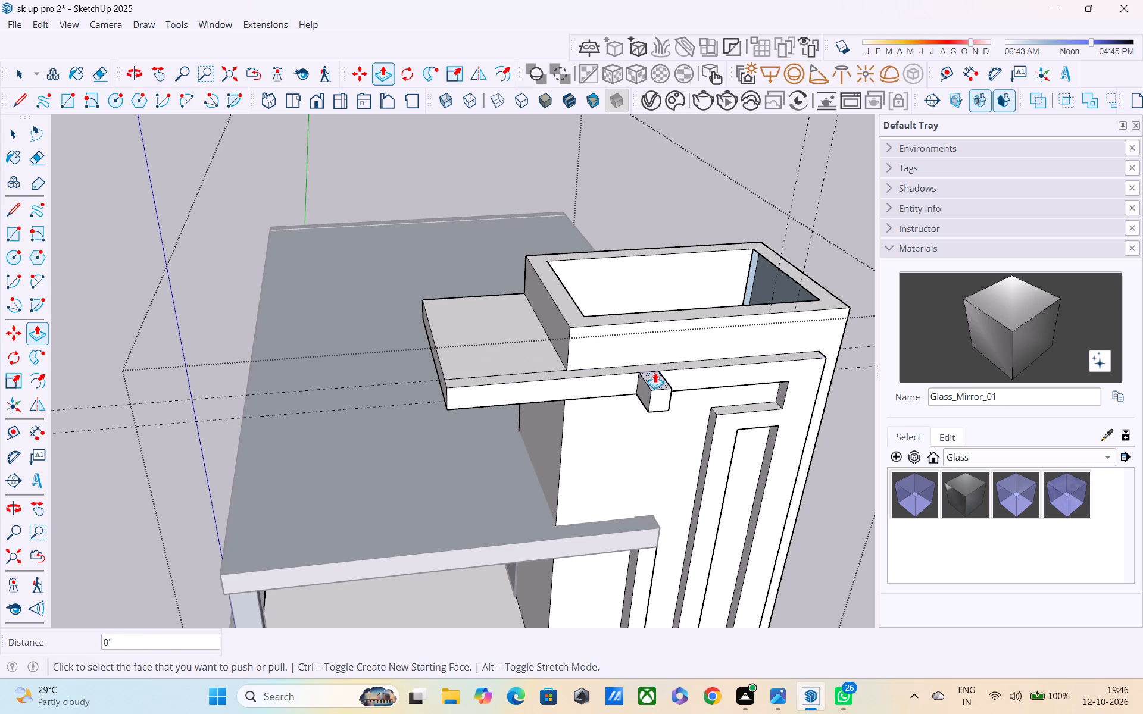
{"action": "left_click", "coordinate": [655, 373]}
{"action": "middle_click_drag", "start_coordinate": [651, 355], "coordinate": [599, 258]}
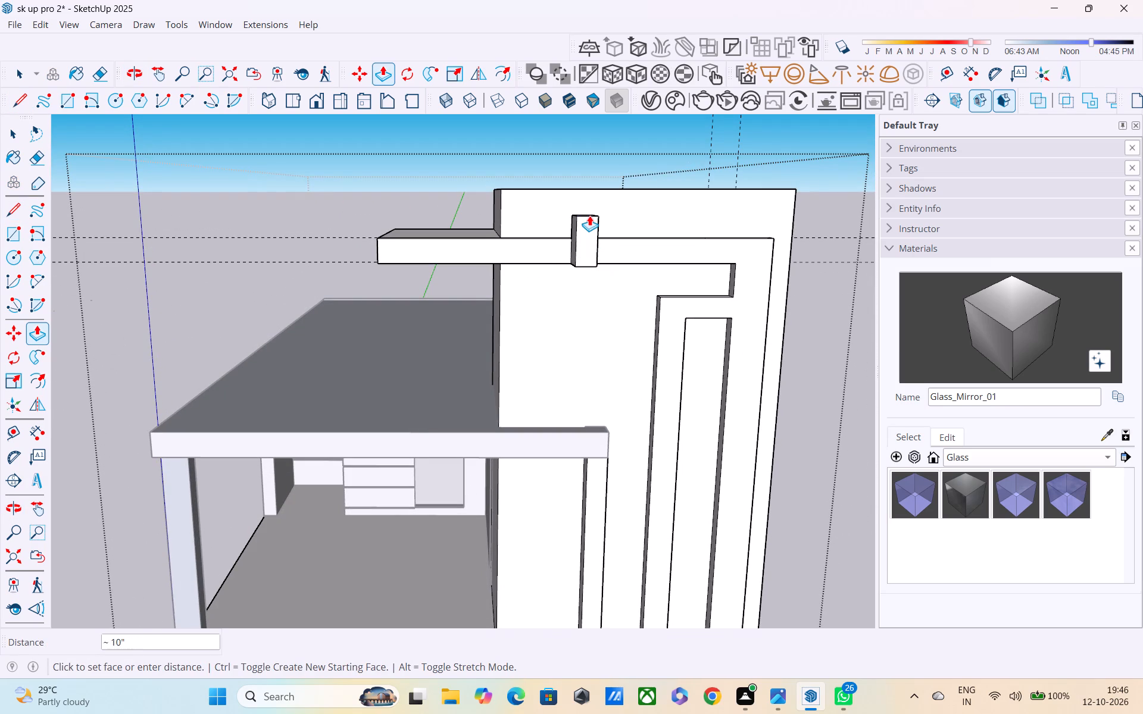
{"action": "left_click", "coordinate": [589, 215]}
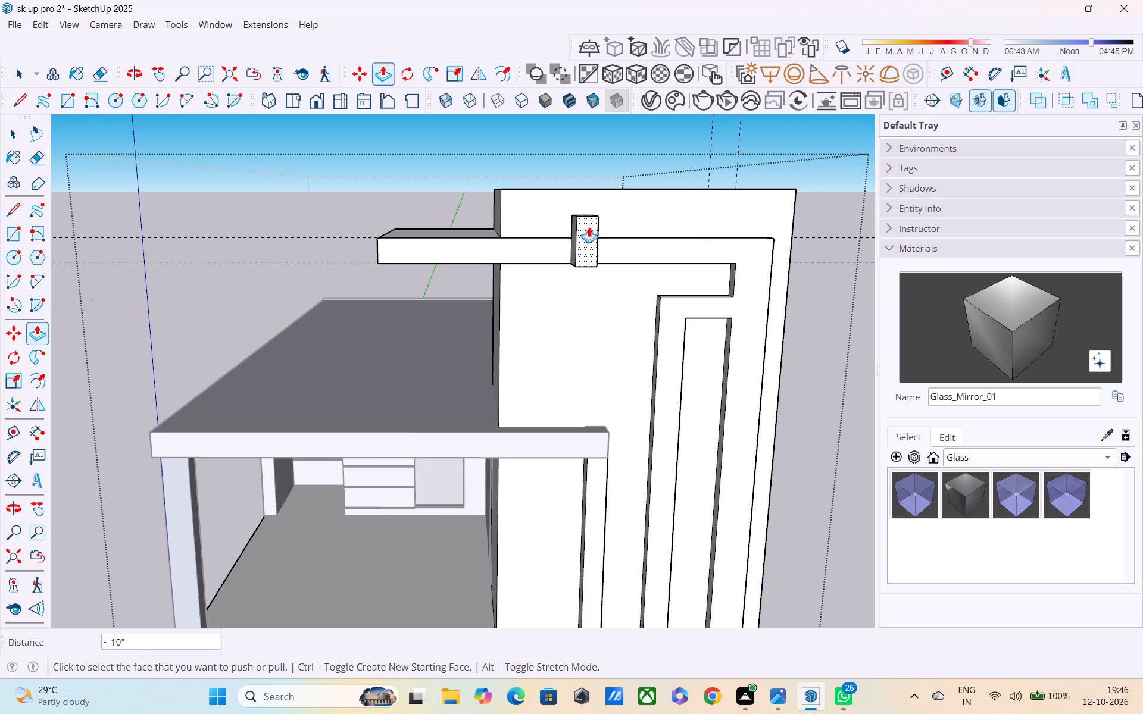
Draw a 9" line on the underside separating the projecting block's bottom face from the horizontal band.
{"action": "middle_click_drag", "start_coordinate": [588, 257], "coordinate": [586, 102]}
{"action": "scroll", "coordinate": [570, 124], "scroll_direction": "up", "scroll_amount": 1}
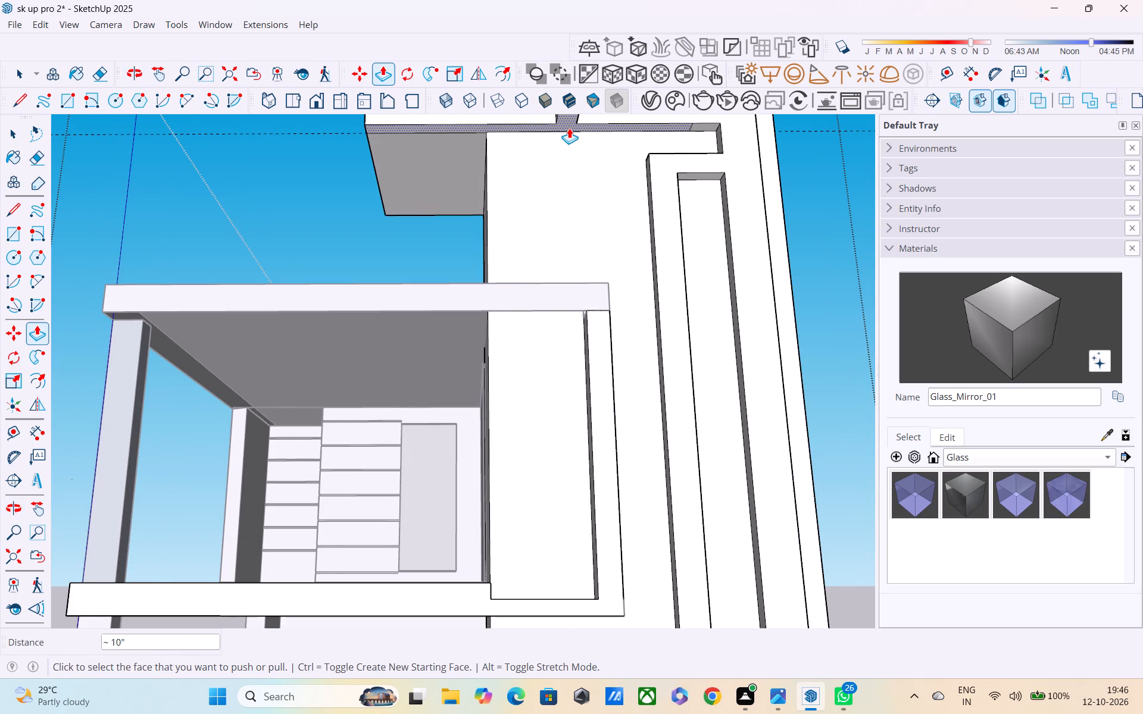
{"action": "key", "text": "k"}
{"action": "key", "text": "l"}
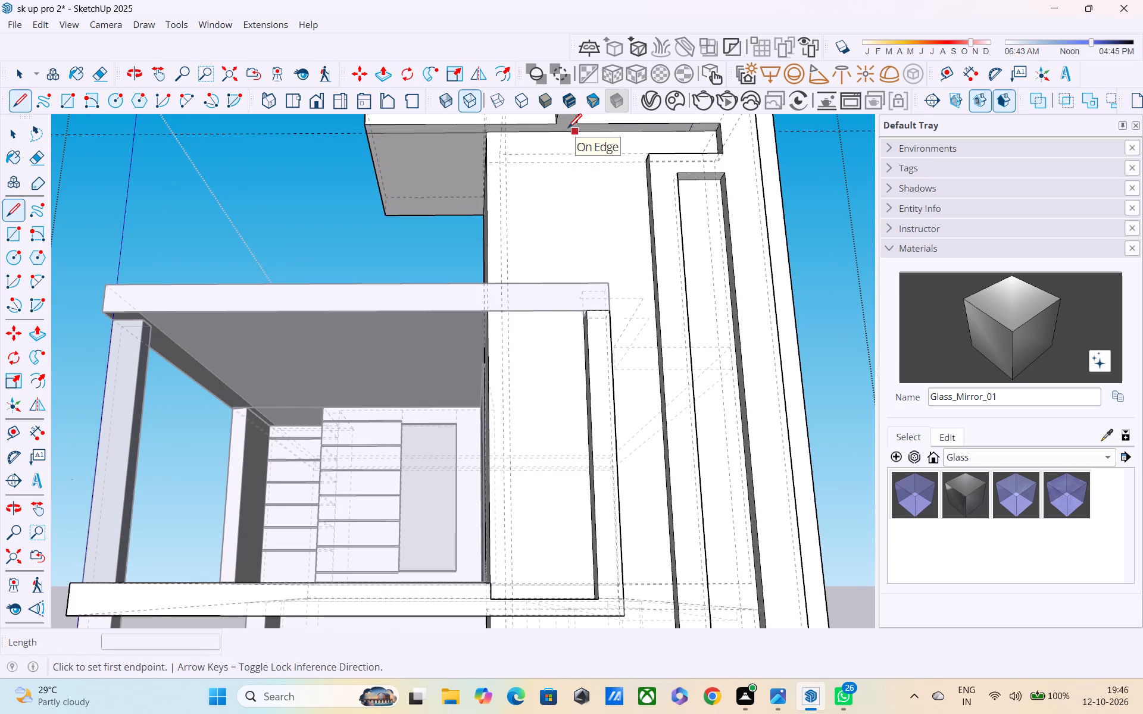
{"action": "key", "text": "k"}
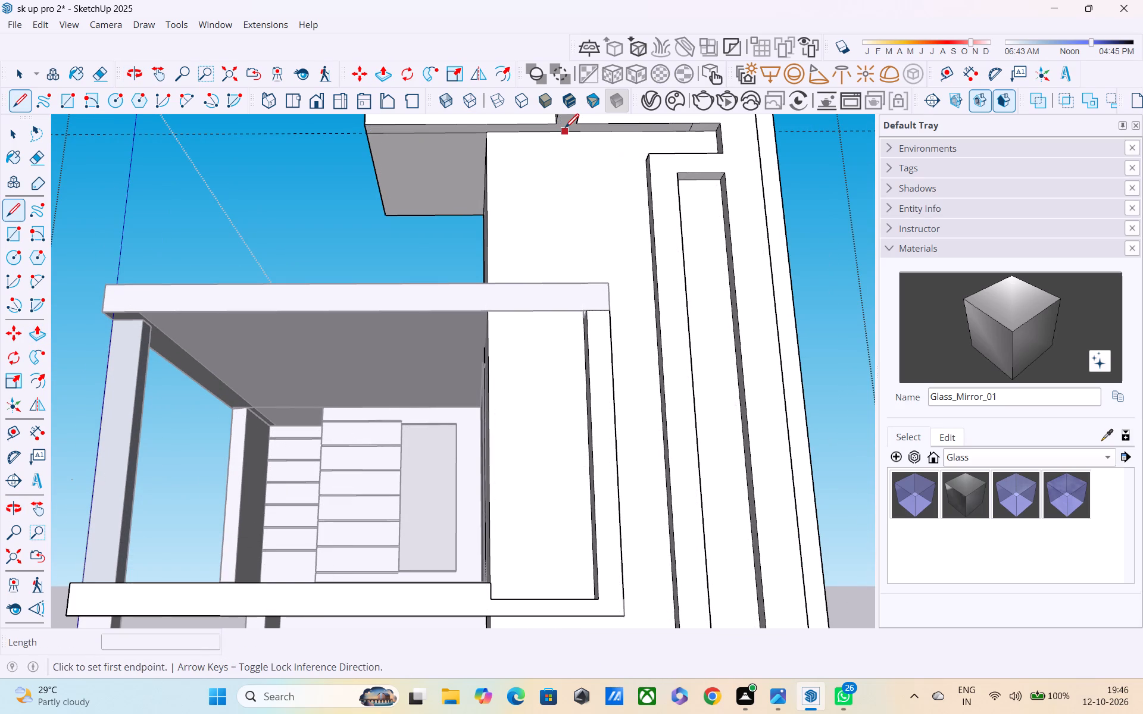
{"action": "left_click", "coordinate": [557, 122]}
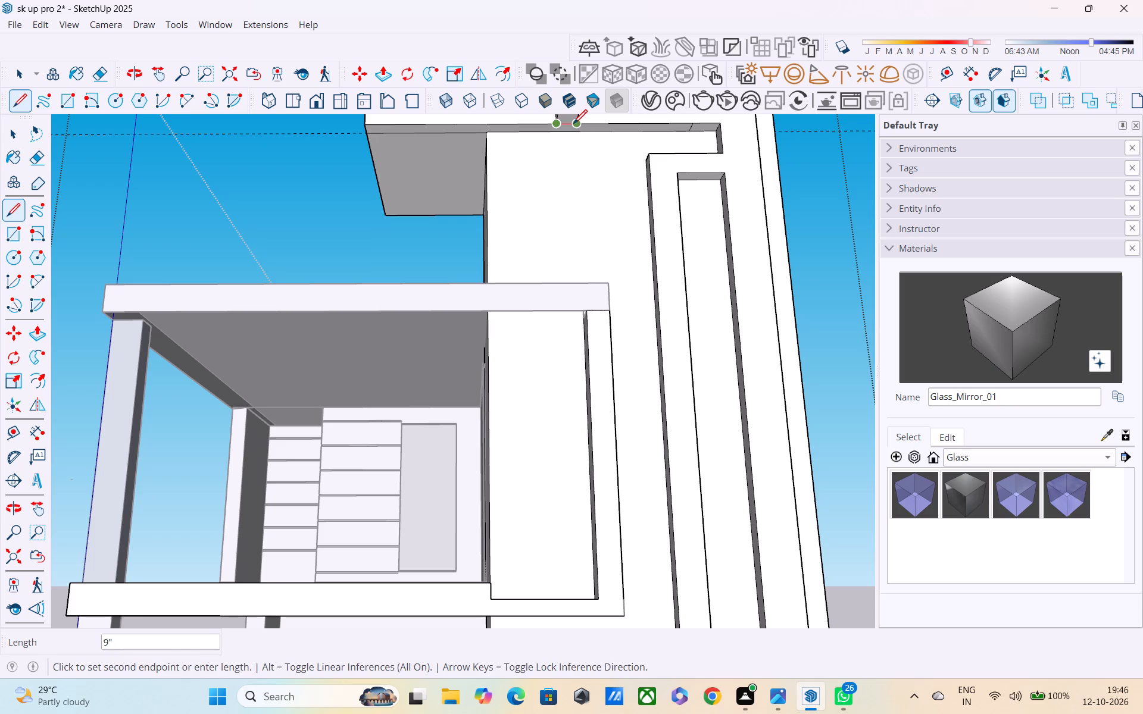
{"action": "left_click", "coordinate": [573, 125]}
{"action": "middle_click_drag", "start_coordinate": [580, 139], "coordinate": [581, 174]}
{"action": "scroll", "coordinate": [581, 171], "scroll_direction": "up", "scroll_amount": 3}
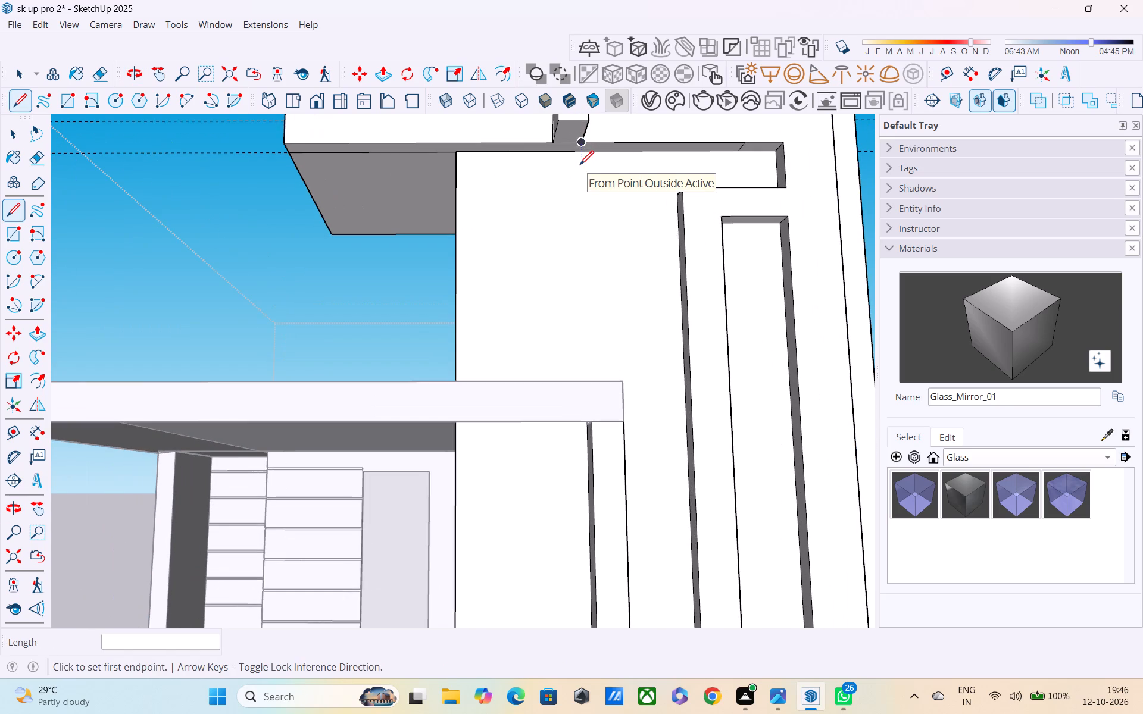
Push/Pull the projecting block's bottom face down about 1' 2 5/8".
{"action": "key", "text": "p"}
{"action": "left_click", "coordinate": [569, 126]}
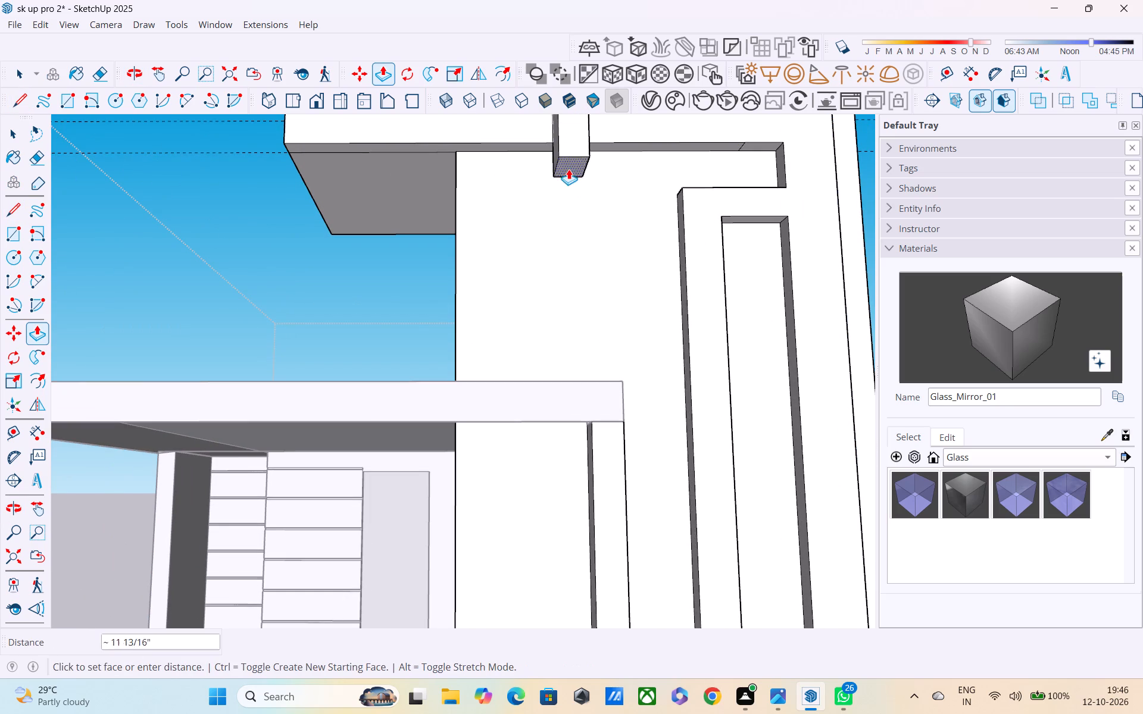
{"action": "middle_click_drag", "start_coordinate": [569, 195], "coordinate": [563, 267]}
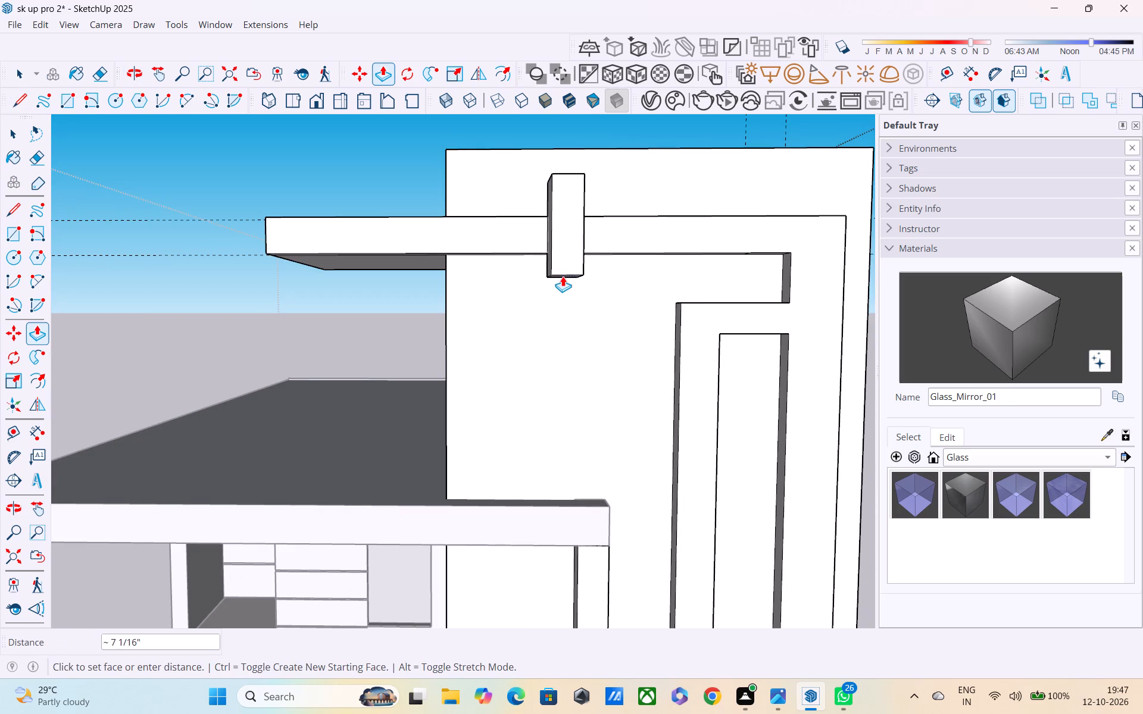
{"action": "left_click", "coordinate": [564, 302]}
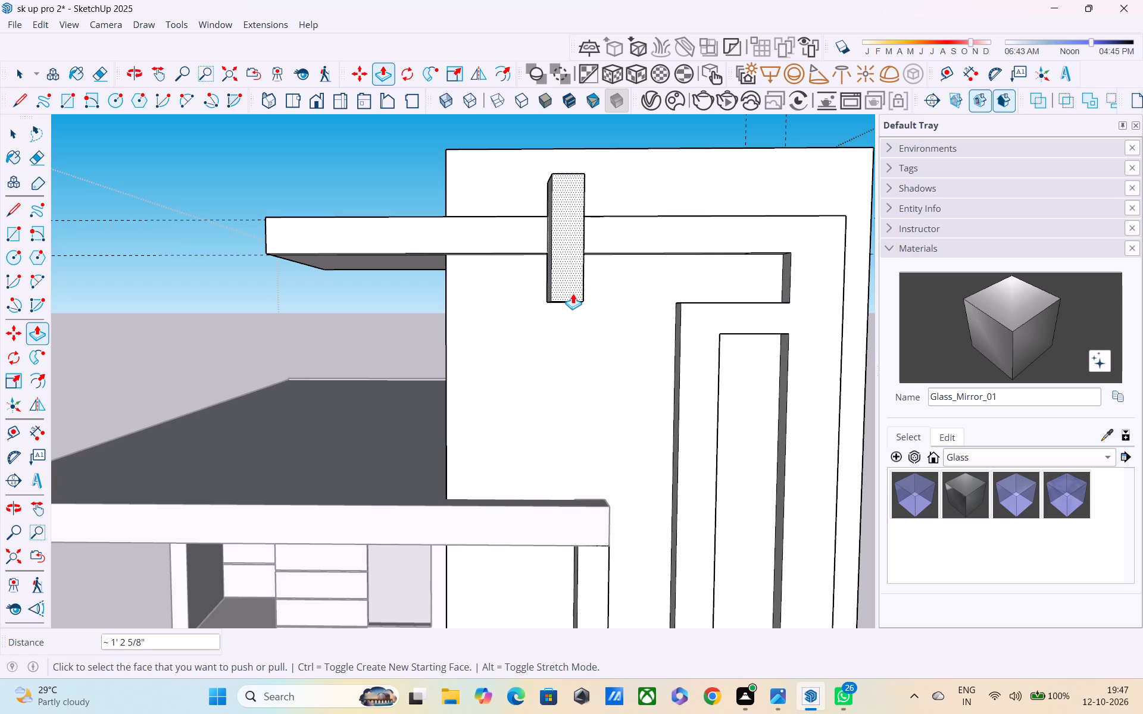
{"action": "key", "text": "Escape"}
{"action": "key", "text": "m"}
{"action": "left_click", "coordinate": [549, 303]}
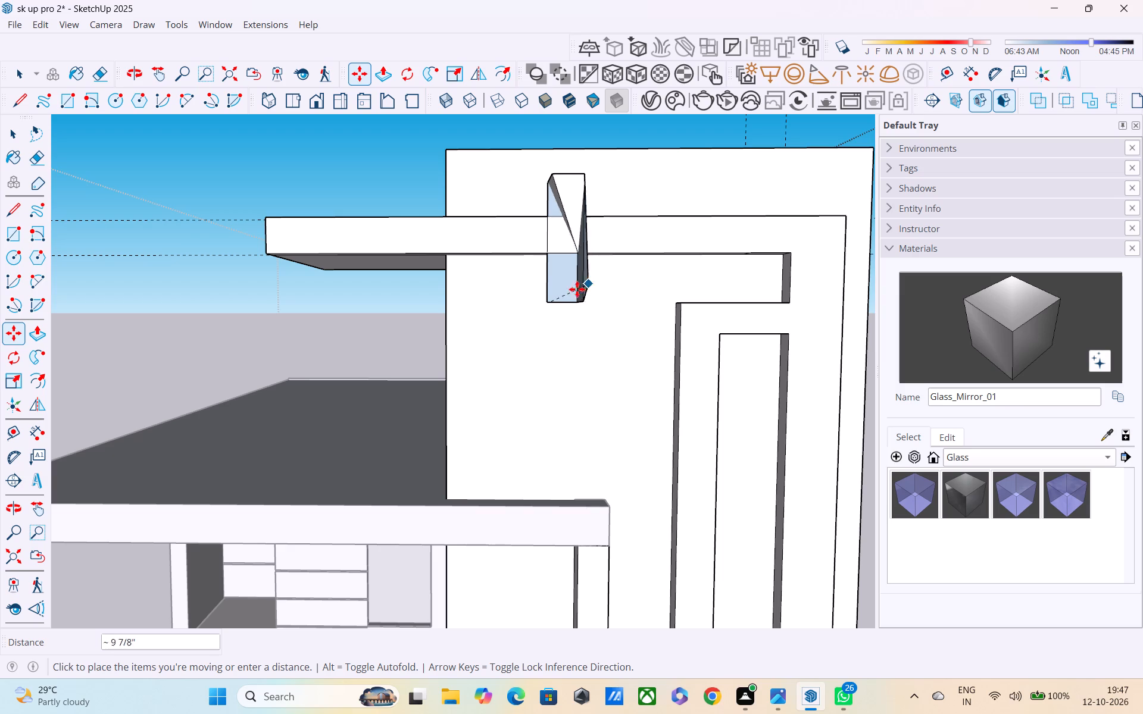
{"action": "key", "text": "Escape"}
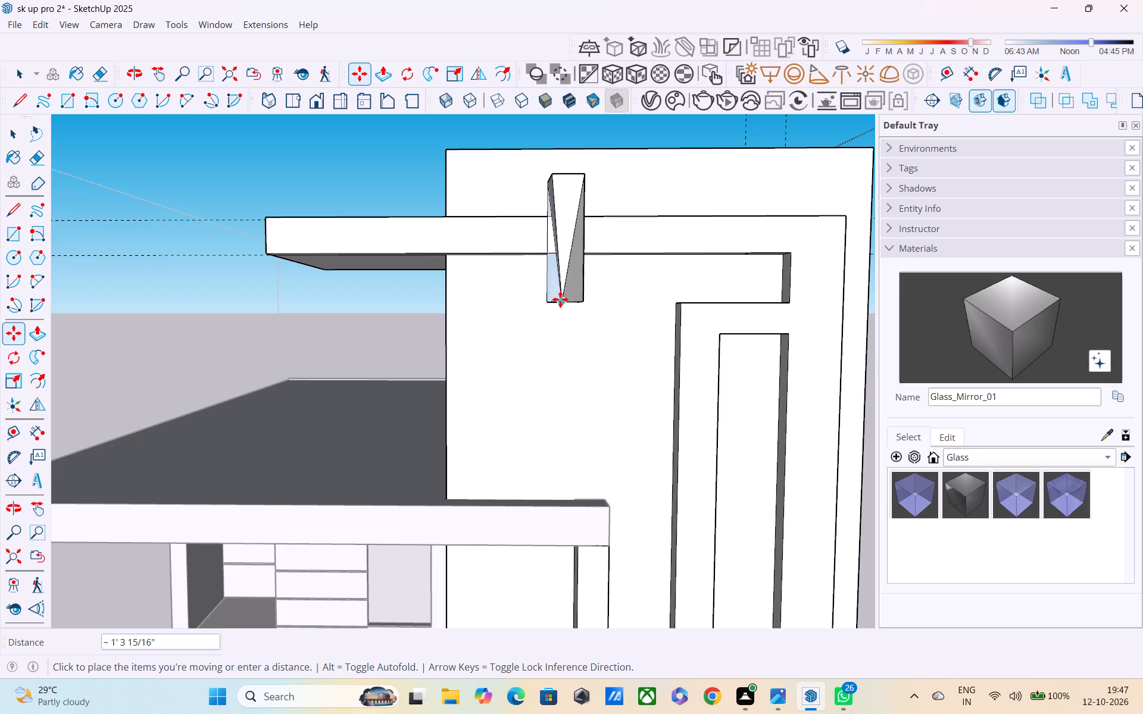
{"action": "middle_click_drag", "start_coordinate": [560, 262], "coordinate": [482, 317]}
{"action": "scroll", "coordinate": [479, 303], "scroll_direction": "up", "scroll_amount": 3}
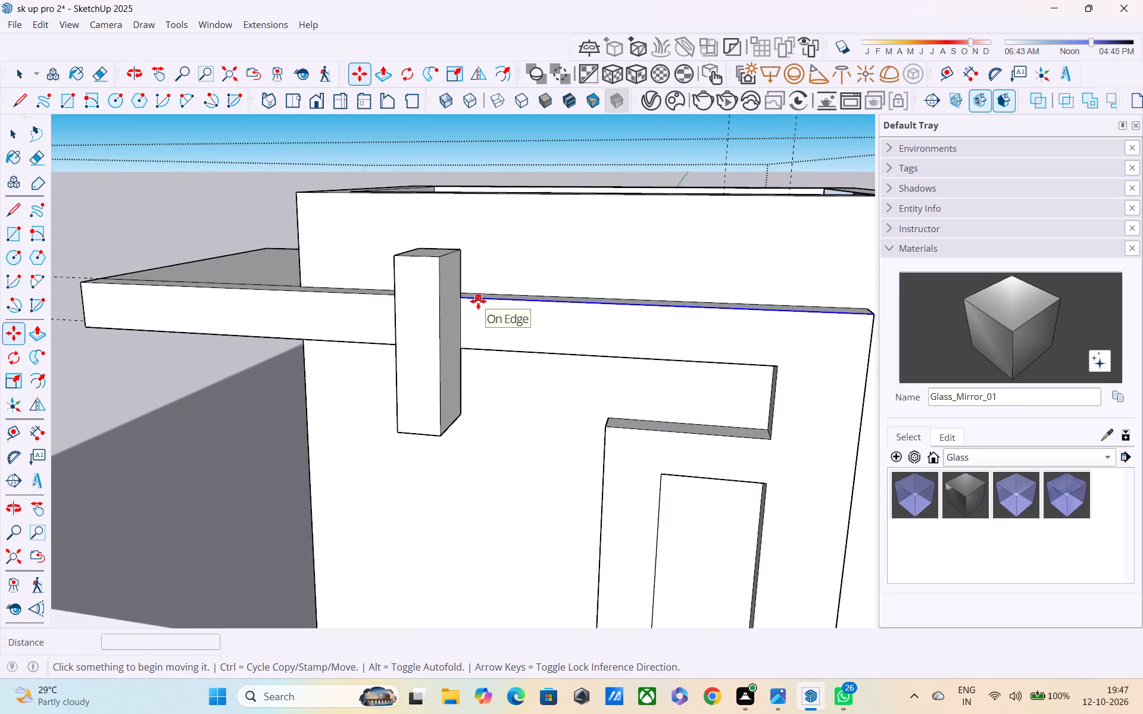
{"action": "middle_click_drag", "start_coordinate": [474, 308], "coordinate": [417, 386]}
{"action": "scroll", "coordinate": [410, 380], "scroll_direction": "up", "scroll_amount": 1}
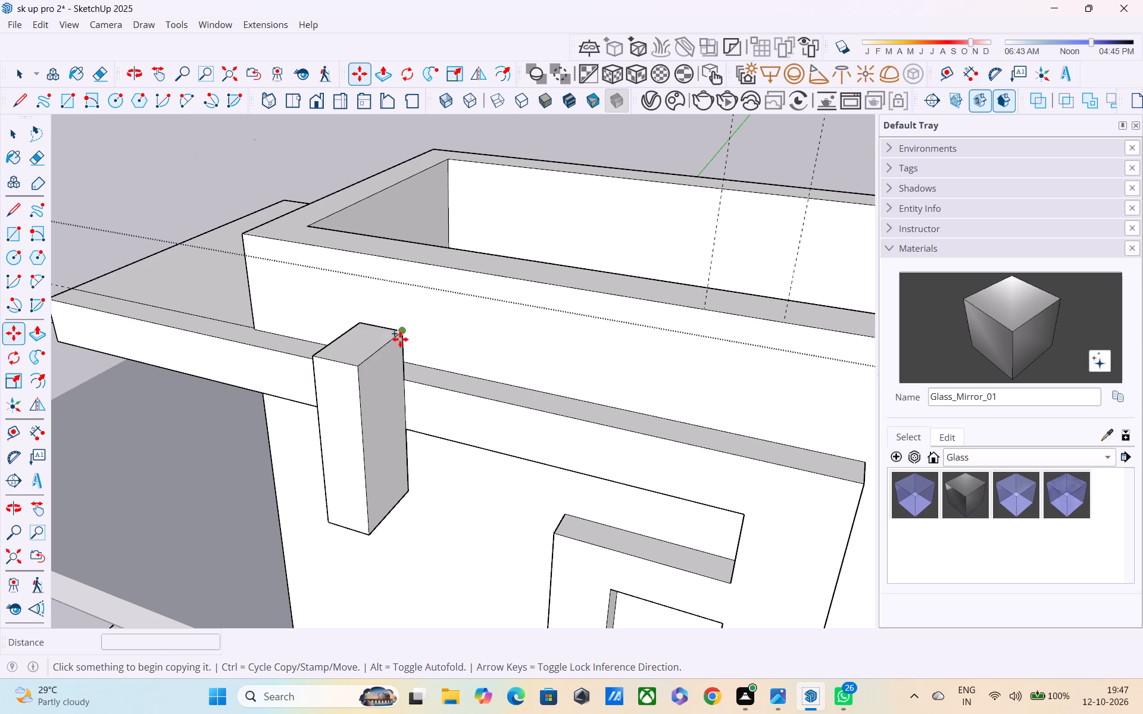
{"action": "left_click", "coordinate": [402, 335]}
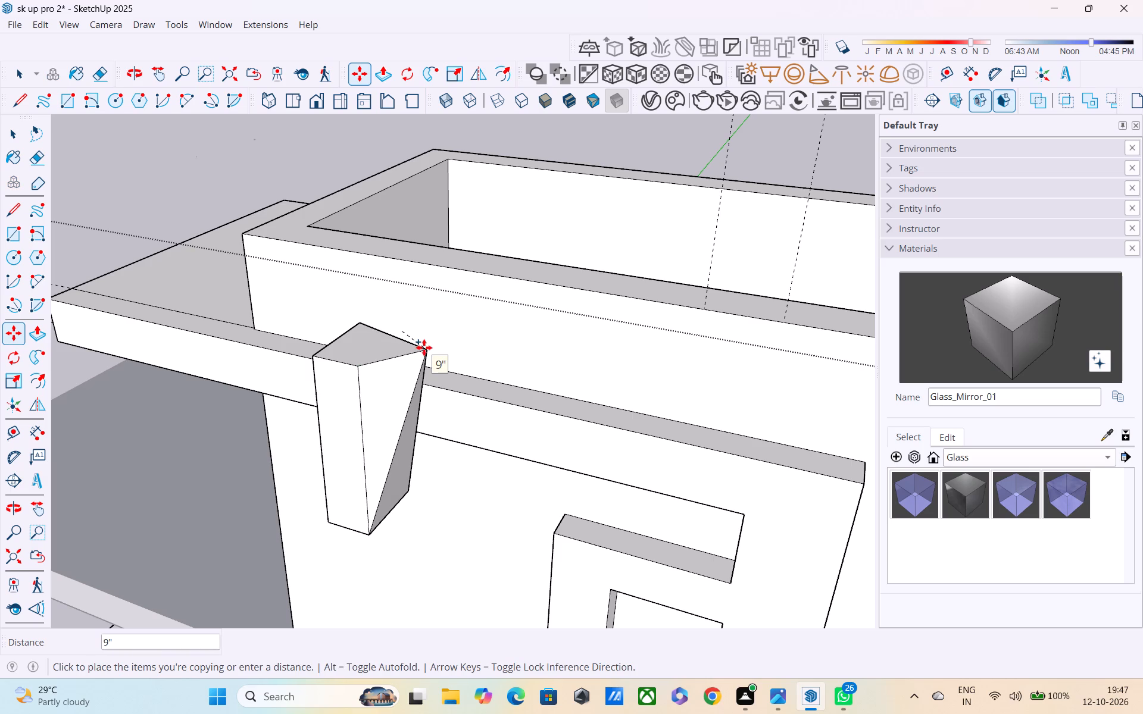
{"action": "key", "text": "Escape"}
Push/Pull the projecting block's bottom face further down about 1' 9 3/8".
{"action": "middle_click_drag", "start_coordinate": [400, 363], "coordinate": [373, 369]}
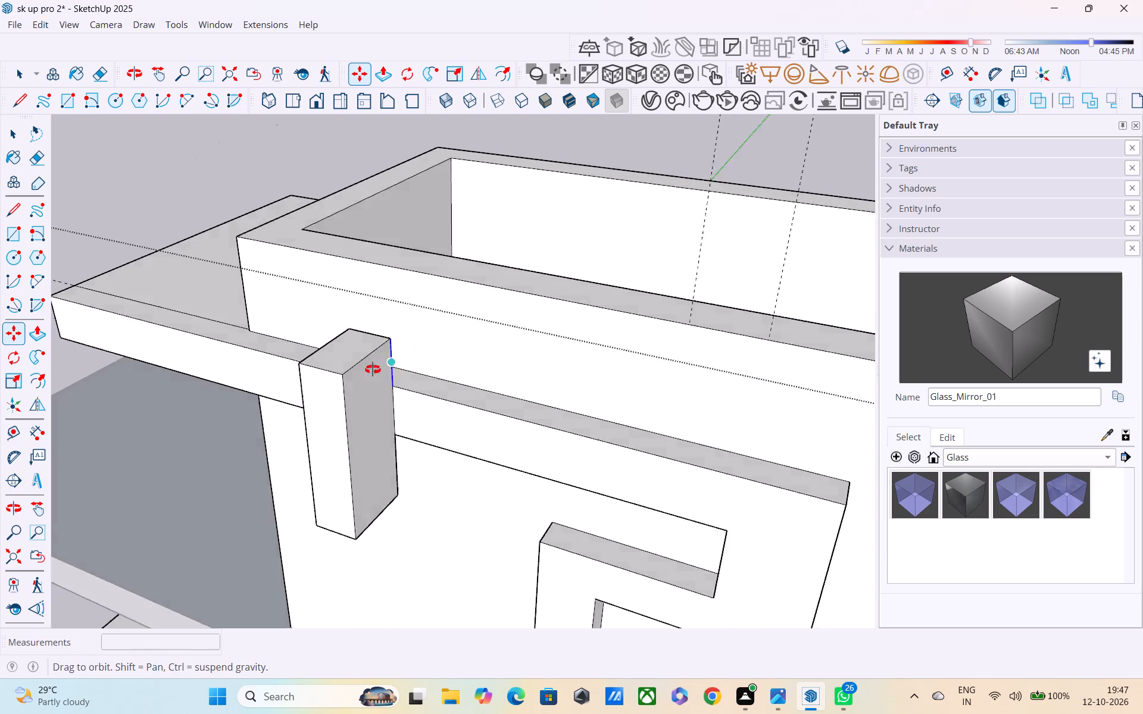
{"action": "middle_click_drag", "start_coordinate": [373, 369], "coordinate": [293, 359]}
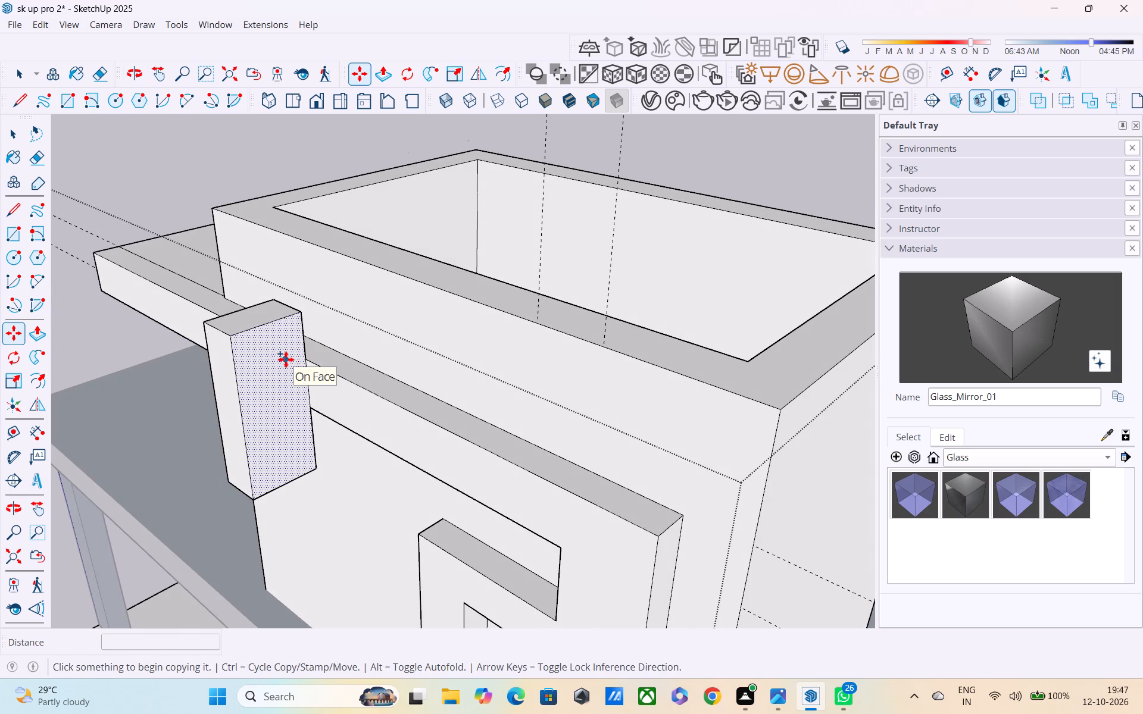
{"action": "middle_click_drag", "start_coordinate": [286, 359], "coordinate": [322, 204]}
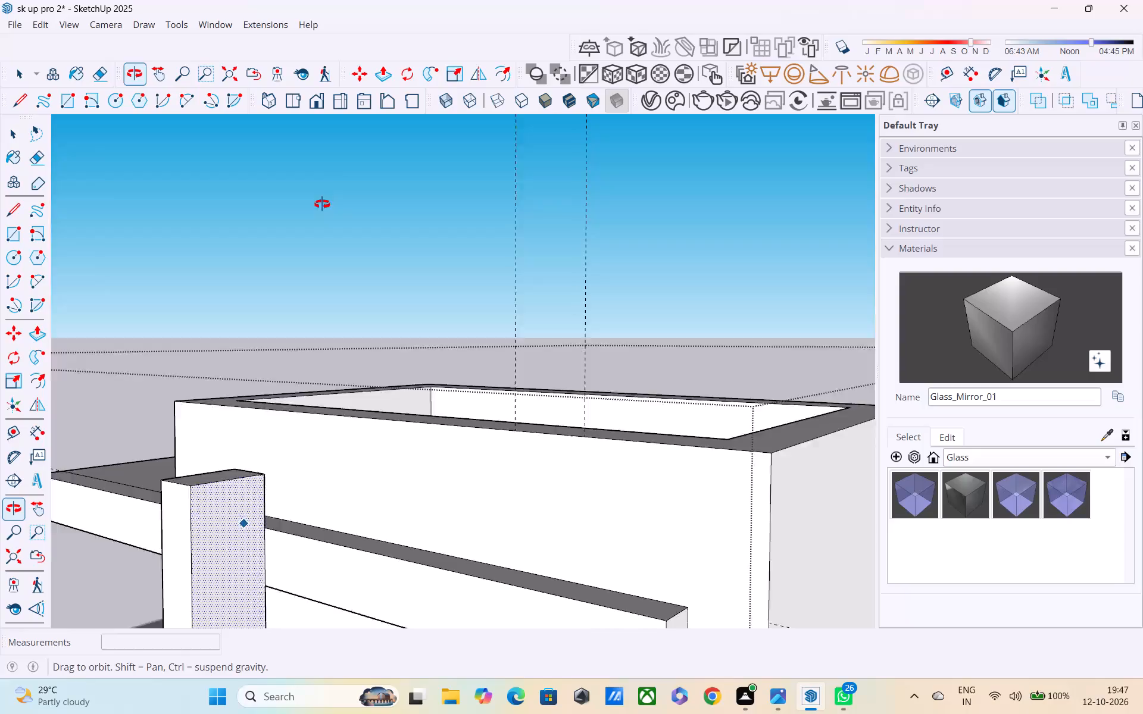
{"action": "middle_click_drag", "start_coordinate": [322, 204], "coordinate": [325, 201]}
{"action": "scroll", "coordinate": [326, 251], "scroll_direction": "down", "scroll_amount": 6}
{"action": "middle_click_drag", "start_coordinate": [317, 412], "coordinate": [441, 305]}
{"action": "scroll", "coordinate": [486, 234], "scroll_direction": "up", "scroll_amount": 2}
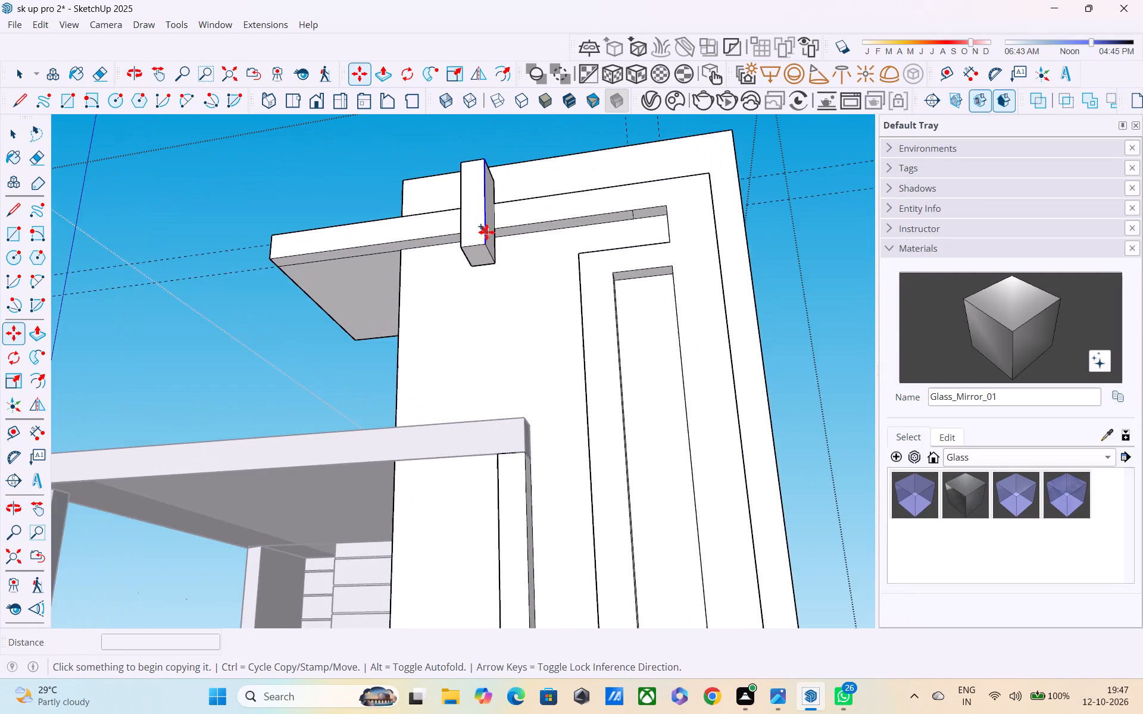
{"action": "scroll", "coordinate": [480, 252], "scroll_direction": "up", "scroll_amount": 3}
{"action": "key", "text": "p"}
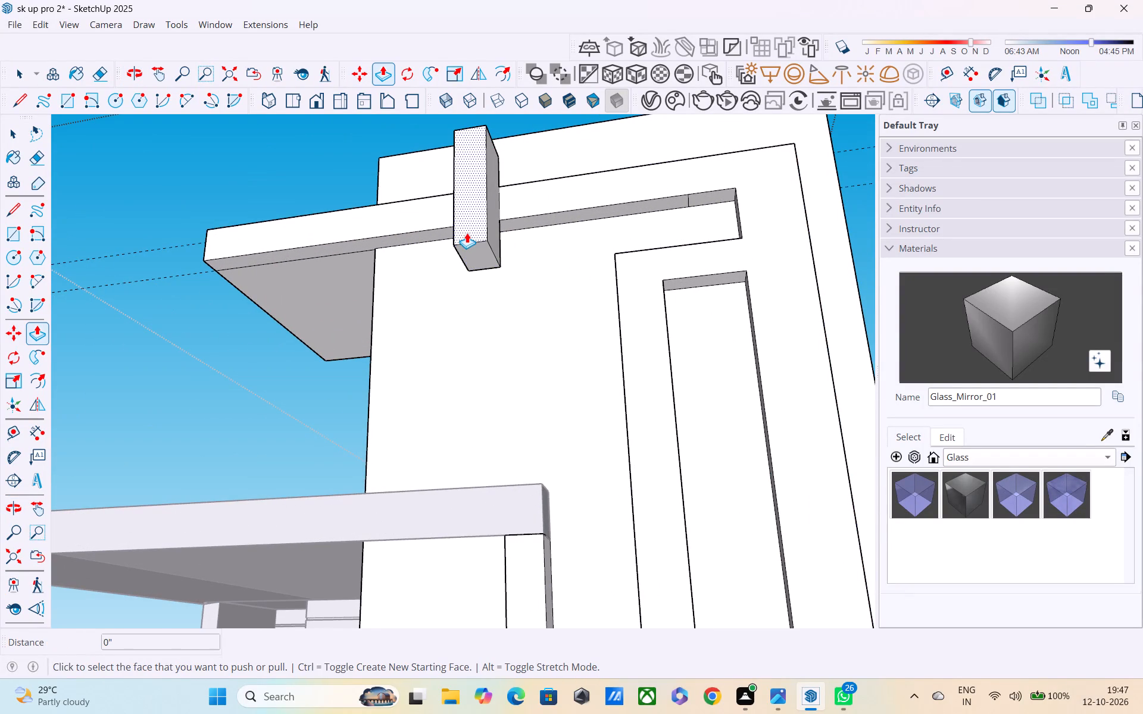
{"action": "left_click", "coordinate": [467, 245]}
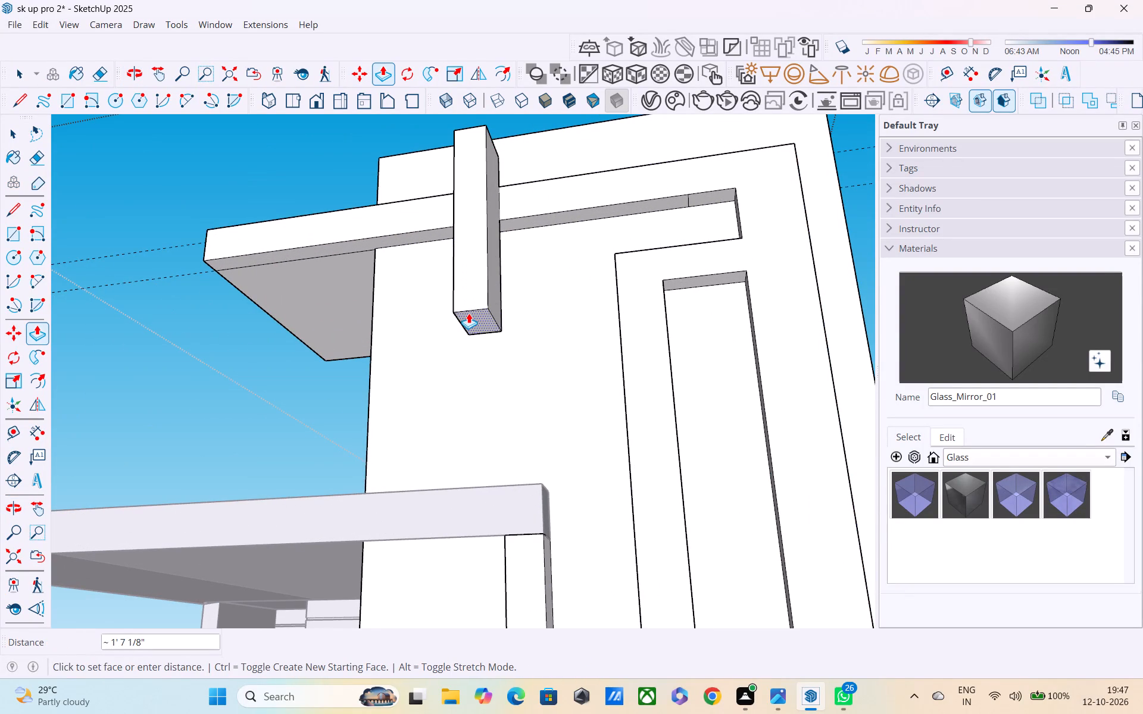
{"action": "left_click", "coordinate": [468, 321]}
{"action": "middle_click_drag", "start_coordinate": [492, 331], "coordinate": [492, 378]}
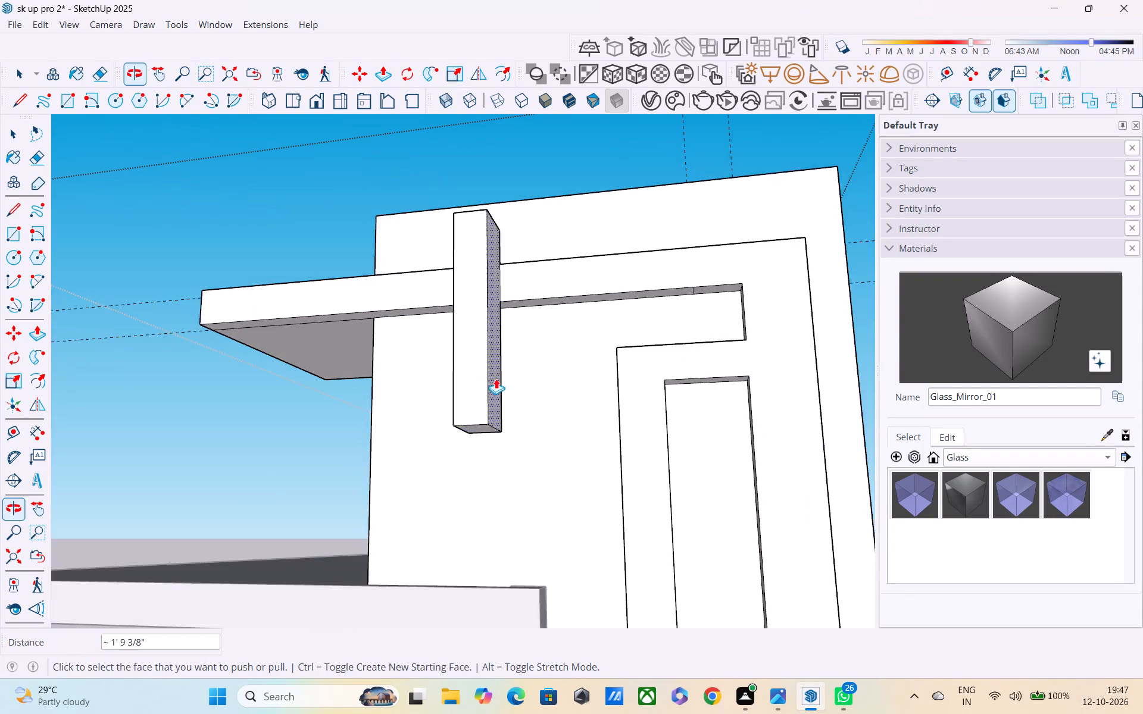
{"action": "scroll", "coordinate": [504, 392], "scroll_direction": "down", "scroll_amount": 3}
{"action": "middle_click_drag", "start_coordinate": [510, 402], "coordinate": [524, 459]}
{"action": "scroll", "coordinate": [524, 459], "scroll_direction": "down", "scroll_amount": 4}
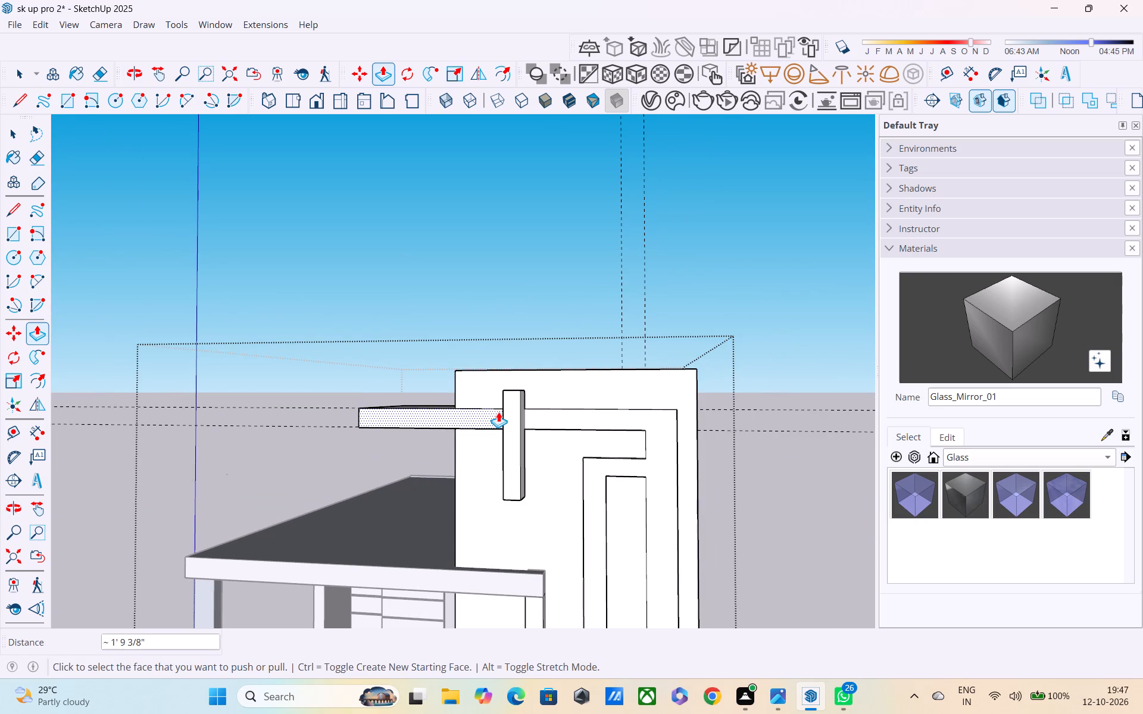
{"action": "key", "text": "Escape"}
{"action": "key", "text": "Escape"}
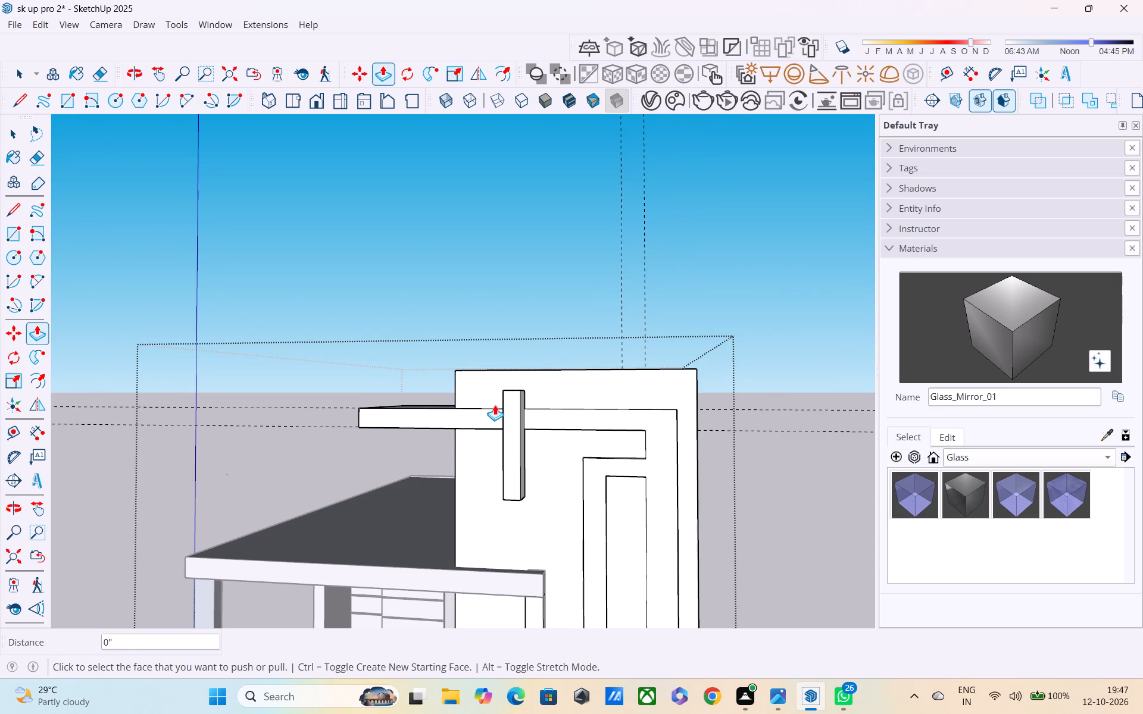
{"action": "key", "text": "Escape"}
{"action": "key", "text": "Escape"}
{"action": "key", "text": "Escape"}
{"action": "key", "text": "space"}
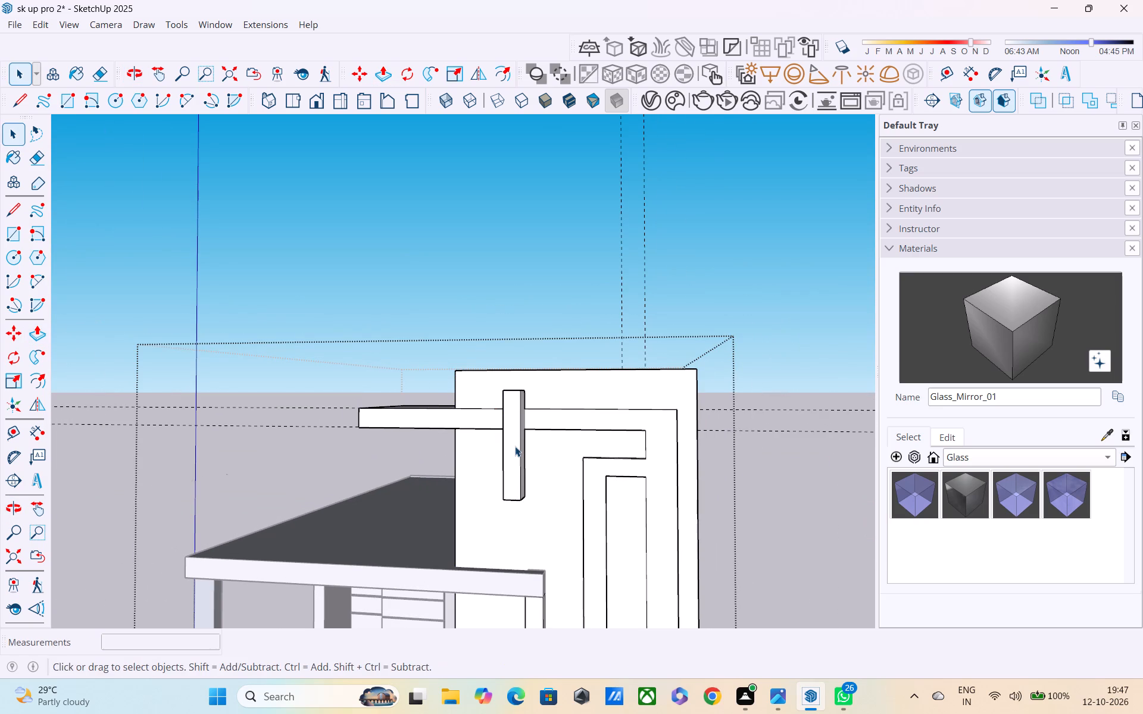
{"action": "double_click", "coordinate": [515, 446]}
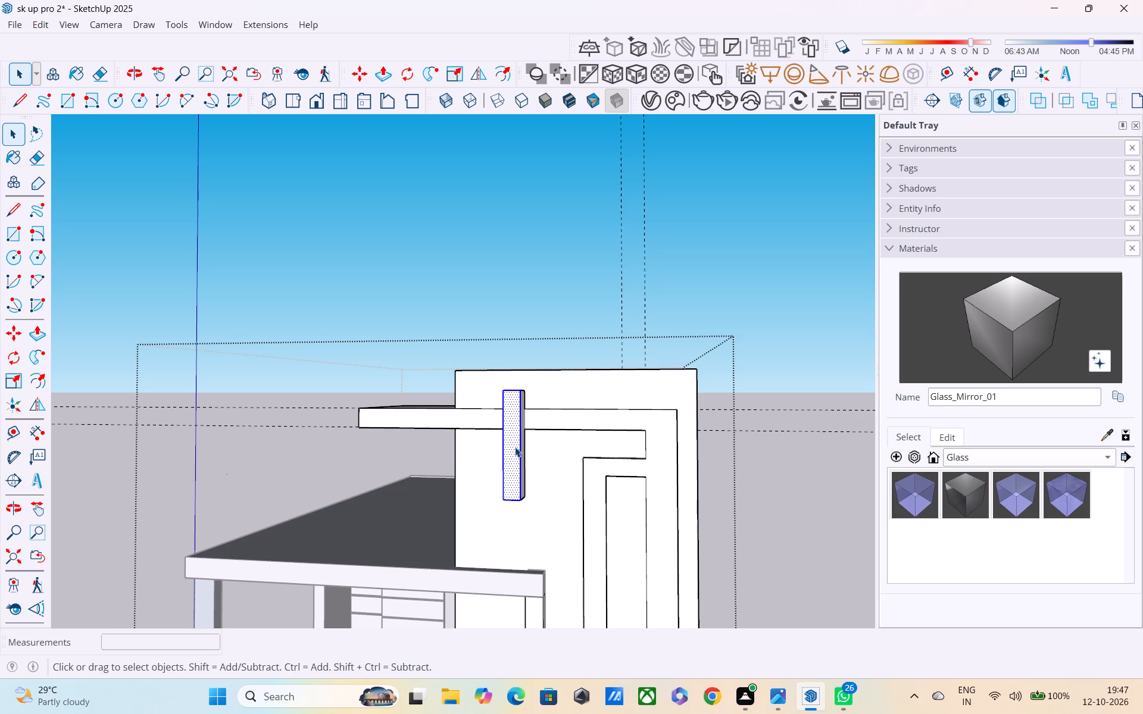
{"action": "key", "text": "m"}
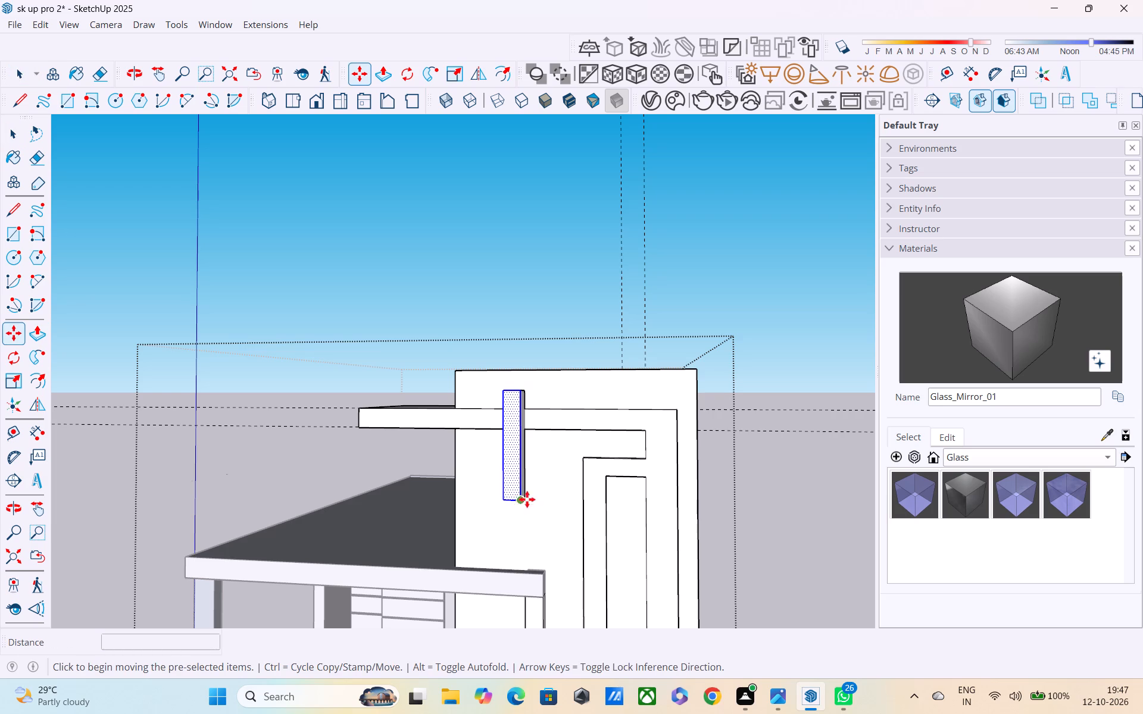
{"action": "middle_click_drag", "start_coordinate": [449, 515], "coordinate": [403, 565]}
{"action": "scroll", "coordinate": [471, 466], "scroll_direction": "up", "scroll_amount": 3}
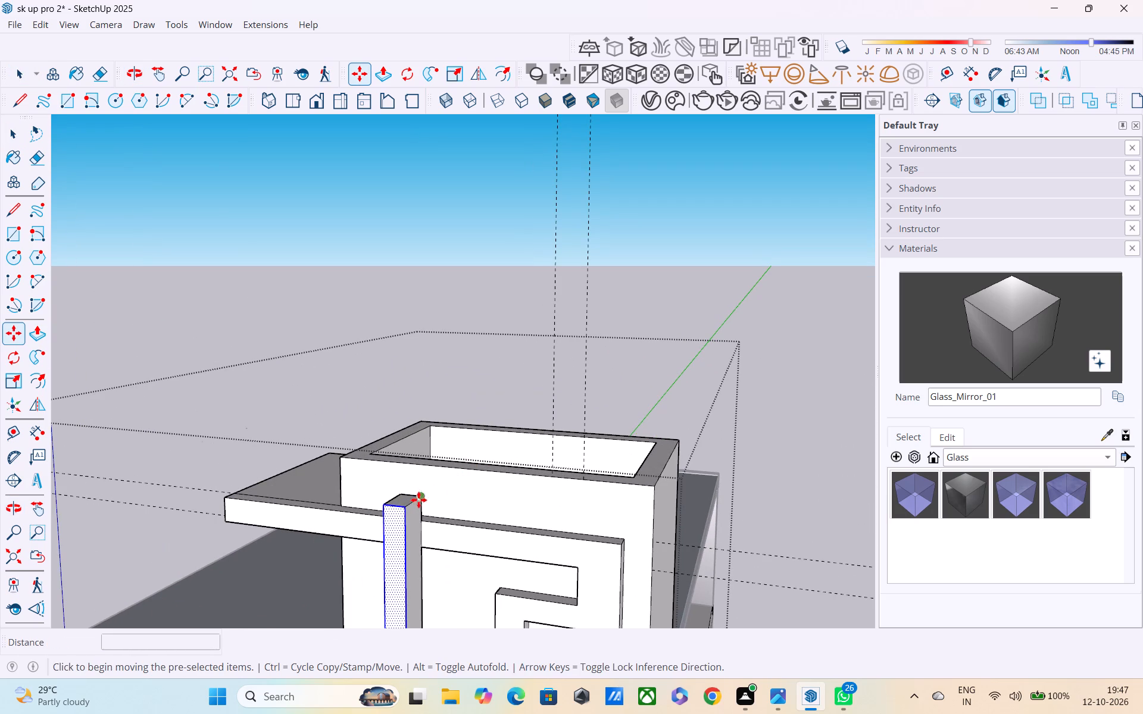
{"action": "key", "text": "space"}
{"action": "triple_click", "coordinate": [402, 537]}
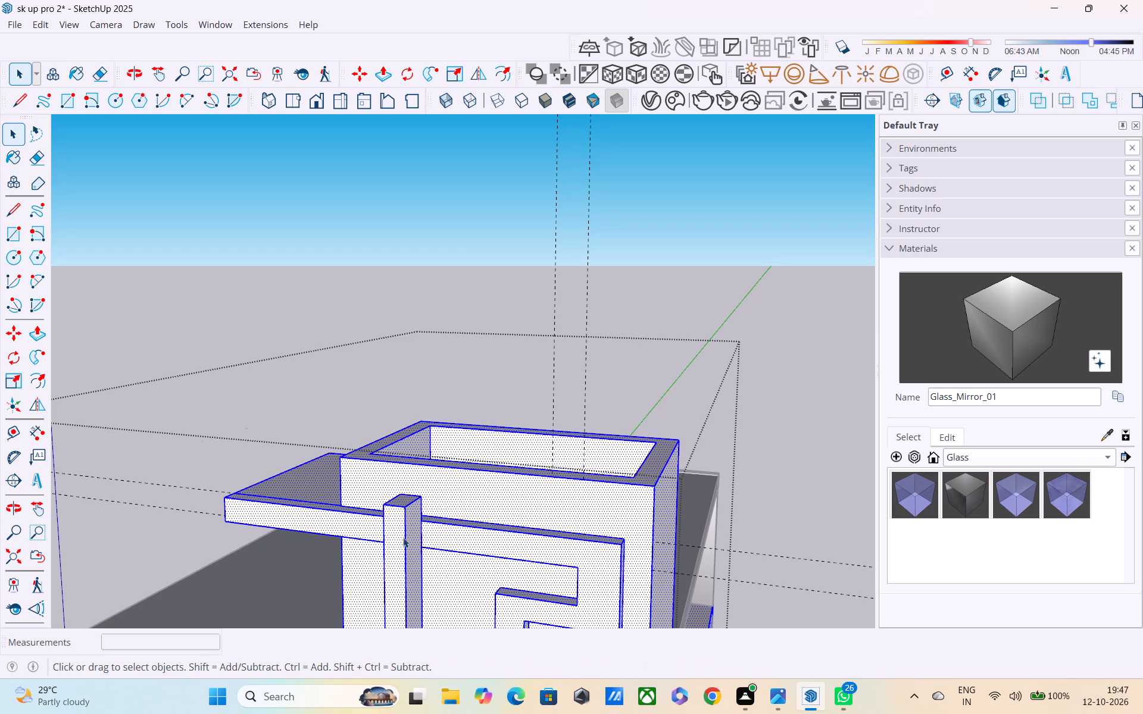
Copy the projecting block's front, top and both side faces about 1' 7/8" along the horizontal band toward the vertical bands.
{"action": "double_click", "coordinate": [418, 534]}
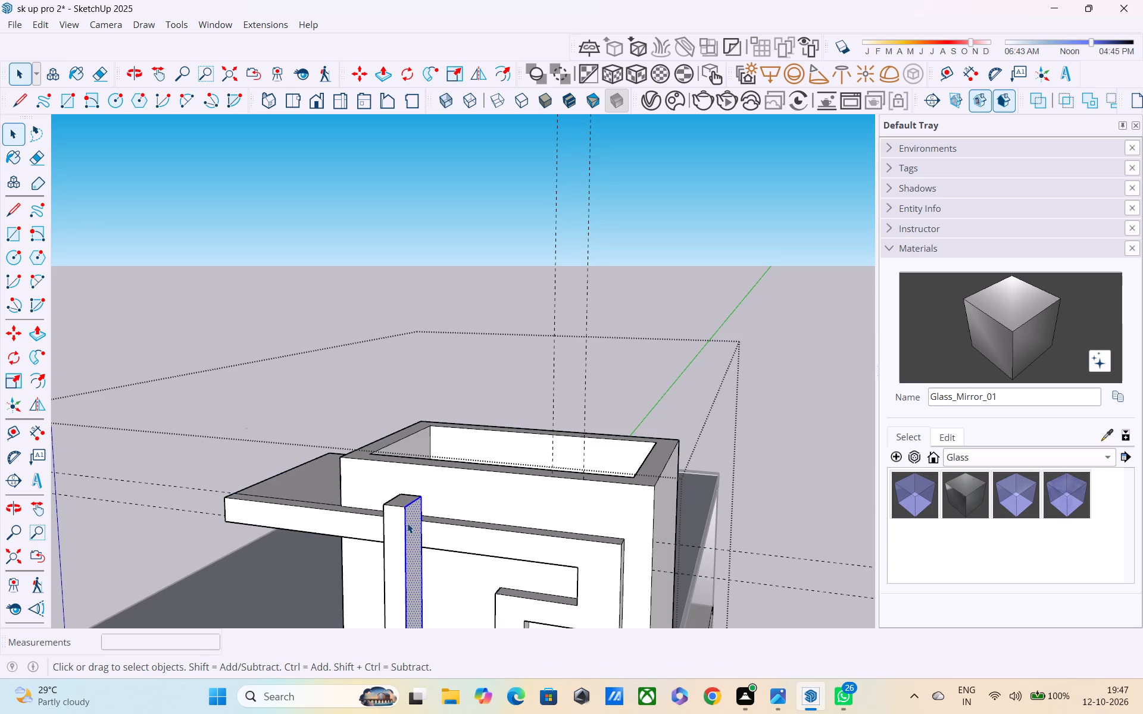
{"action": "double_click", "coordinate": [392, 534], "text": "shift"}
{"action": "middle_click_drag", "start_coordinate": [404, 504], "coordinate": [422, 602], "text": "shift"}
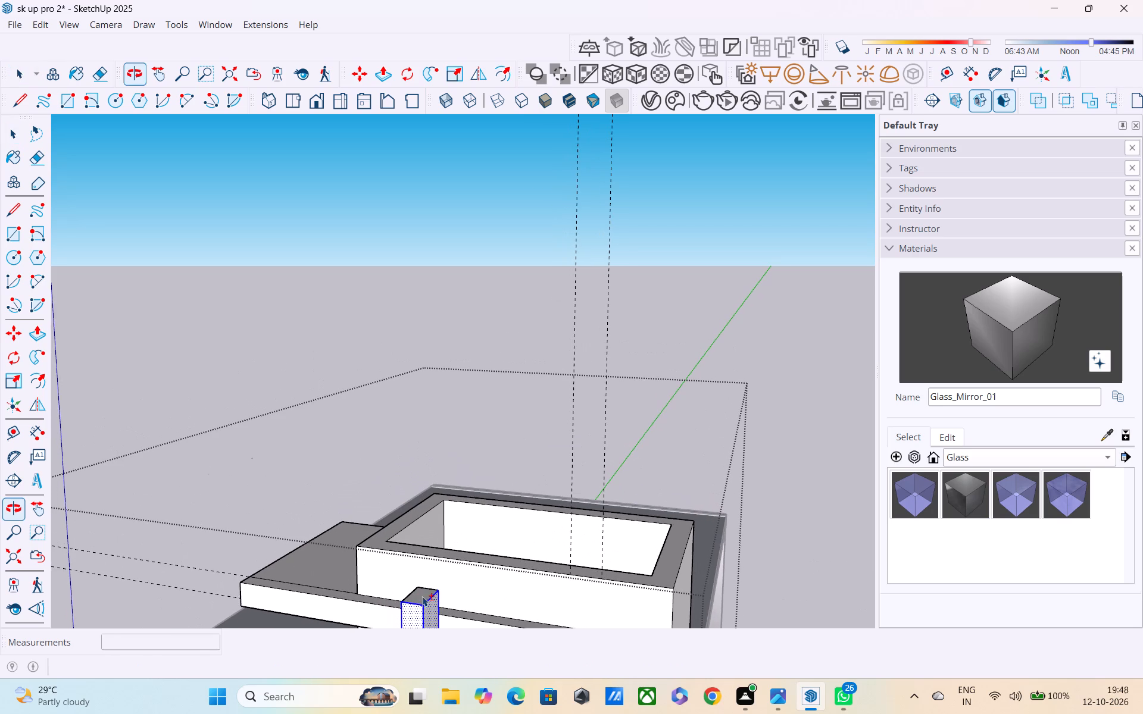
{"action": "double_click", "coordinate": [422, 594], "text": "shift"}
{"action": "middle_click_drag", "start_coordinate": [413, 590], "coordinate": [659, 484], "text": "shift"}
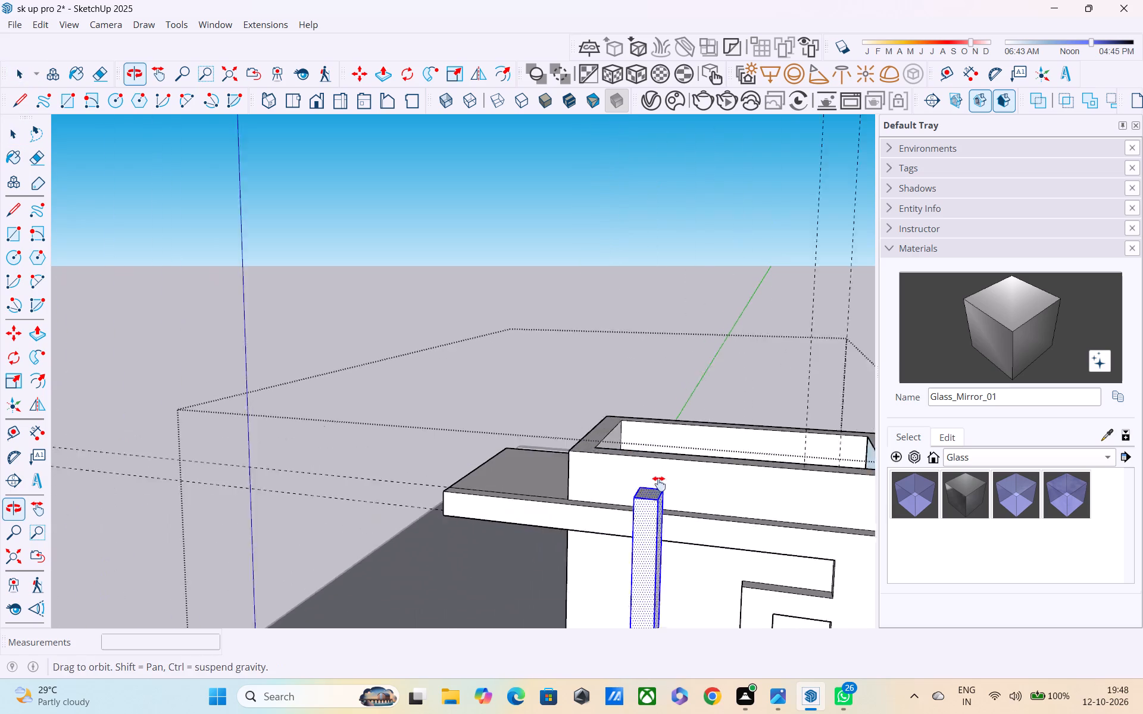
{"action": "middle_click_drag", "start_coordinate": [659, 484], "coordinate": [687, 468], "text": "shift"}
{"action": "middle_click_drag", "start_coordinate": [693, 505], "coordinate": [838, 484], "text": "shift"}
{"action": "middle_click_drag", "start_coordinate": [795, 500], "coordinate": [724, 480]}
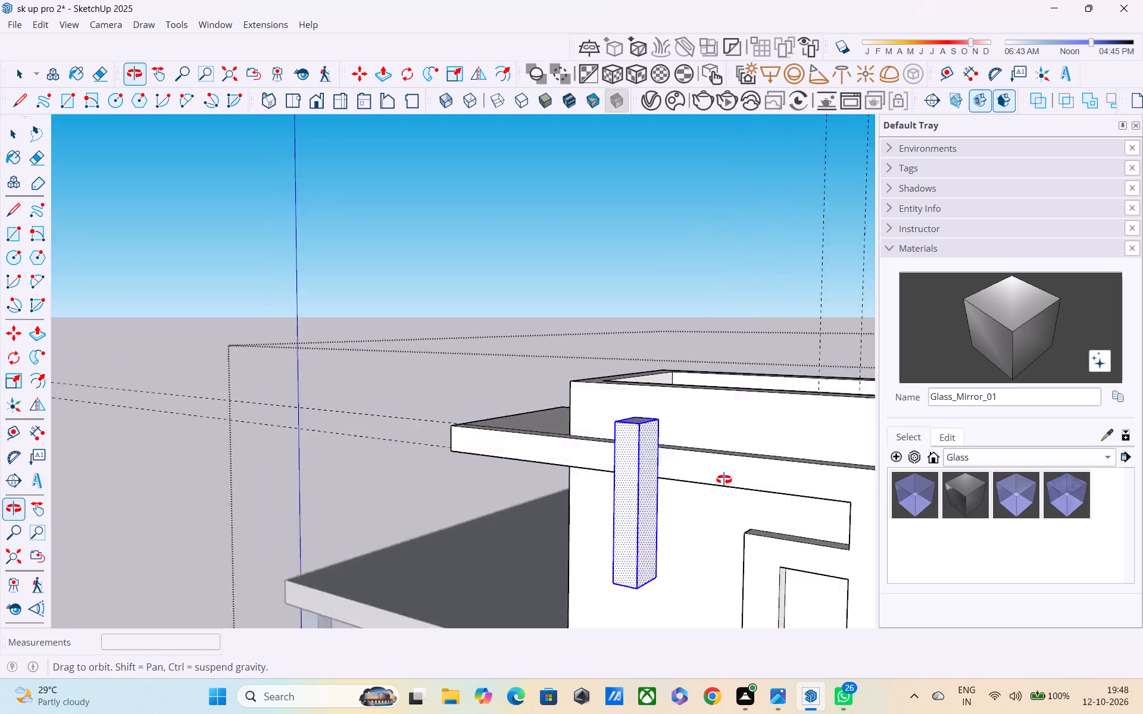
{"action": "middle_click_drag", "start_coordinate": [724, 480], "coordinate": [828, 425]}
{"action": "middle_click_drag", "start_coordinate": [677, 403], "coordinate": [675, 402]}
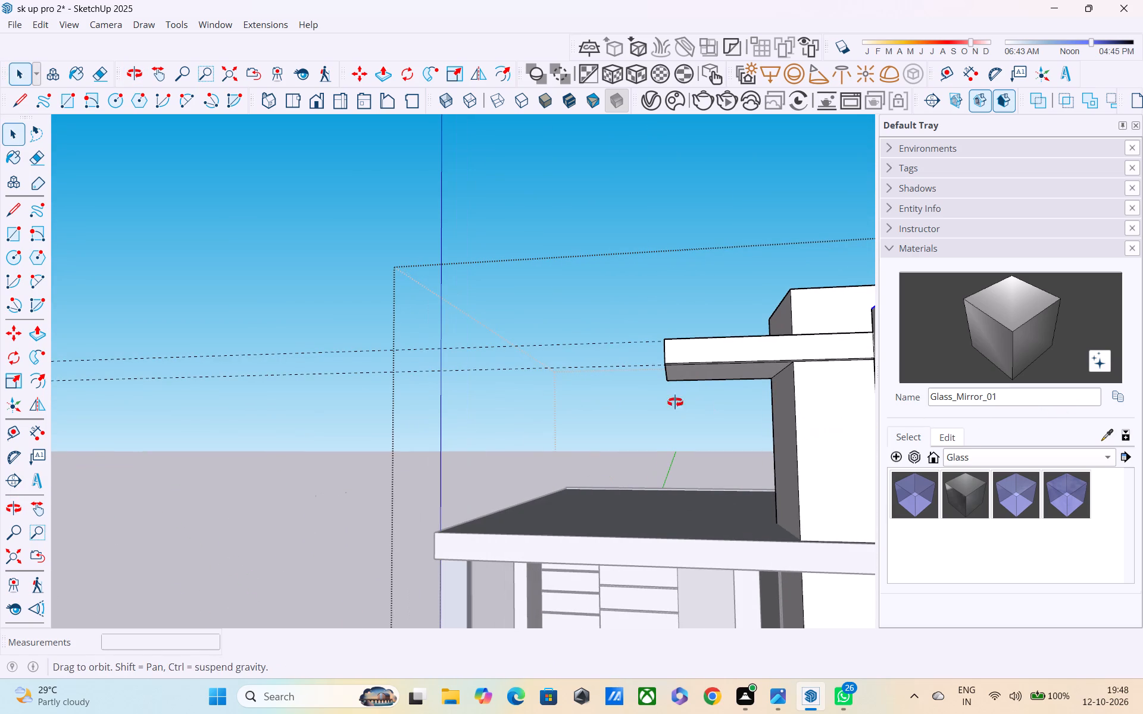
{"action": "middle_click_drag", "start_coordinate": [675, 402], "coordinate": [561, 399]}
{"action": "scroll", "coordinate": [544, 384], "scroll_direction": "up", "scroll_amount": 2}
{"action": "middle_click_drag", "start_coordinate": [532, 383], "coordinate": [555, 393]}
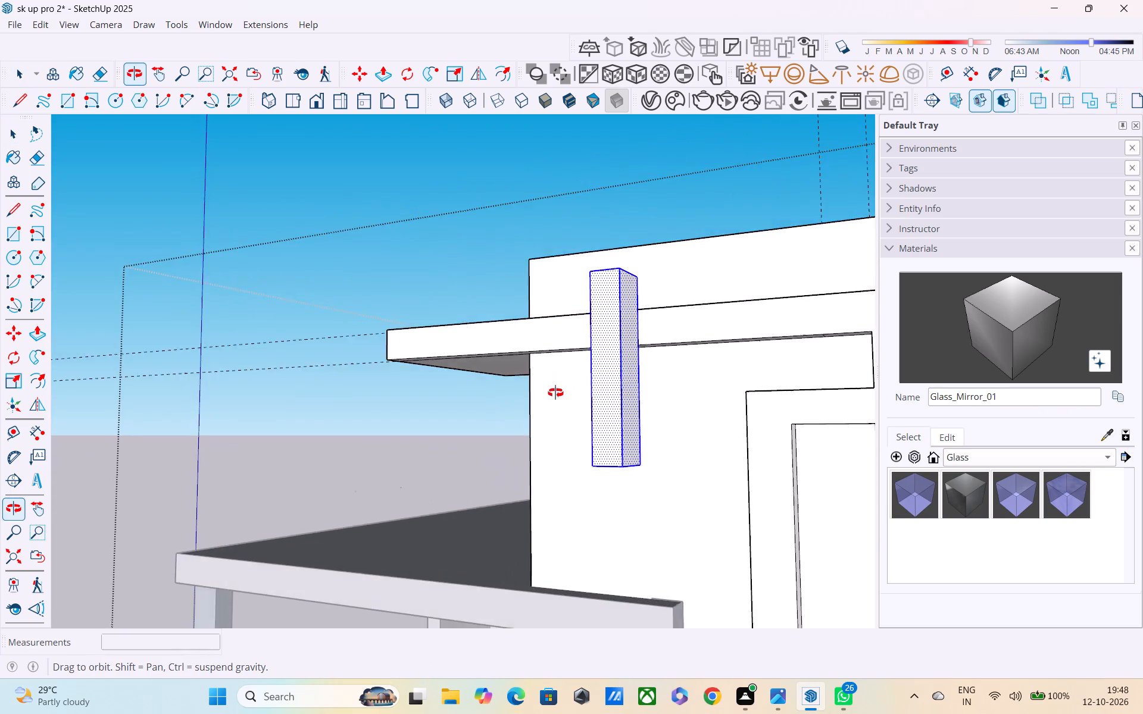
{"action": "middle_click_drag", "start_coordinate": [555, 393], "coordinate": [736, 406]}
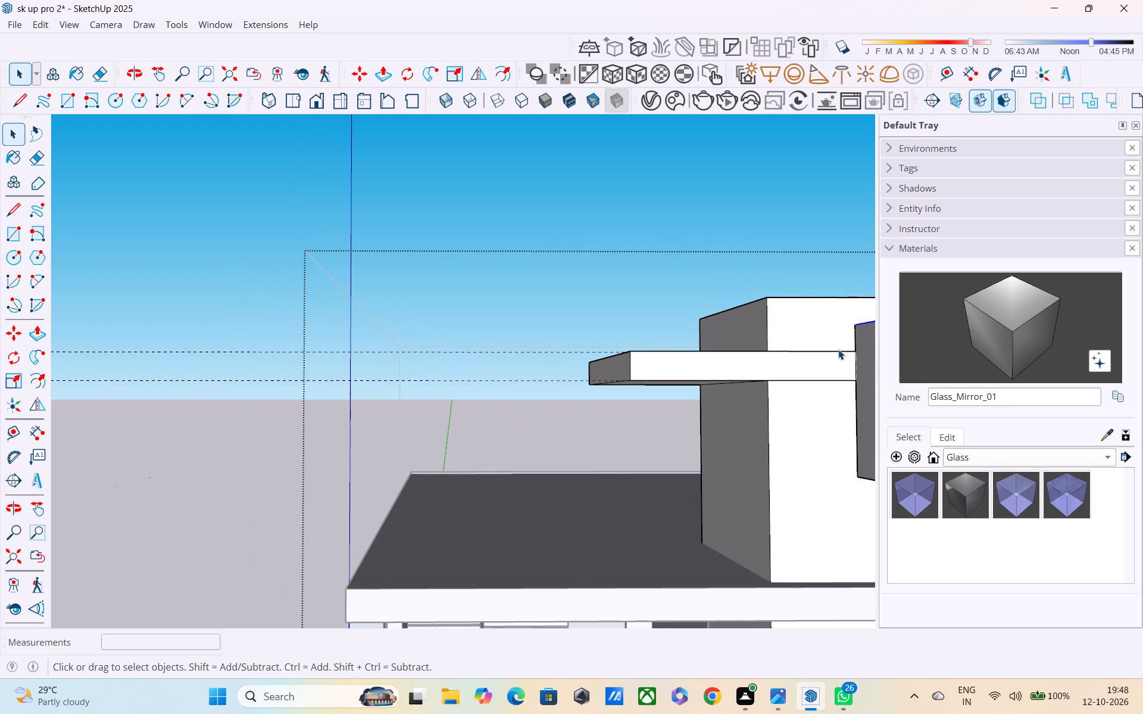
{"action": "double_click", "coordinate": [860, 345], "text": "shift"}
{"action": "scroll", "coordinate": [852, 340], "scroll_direction": "down", "scroll_amount": 2, "text": "shift"}
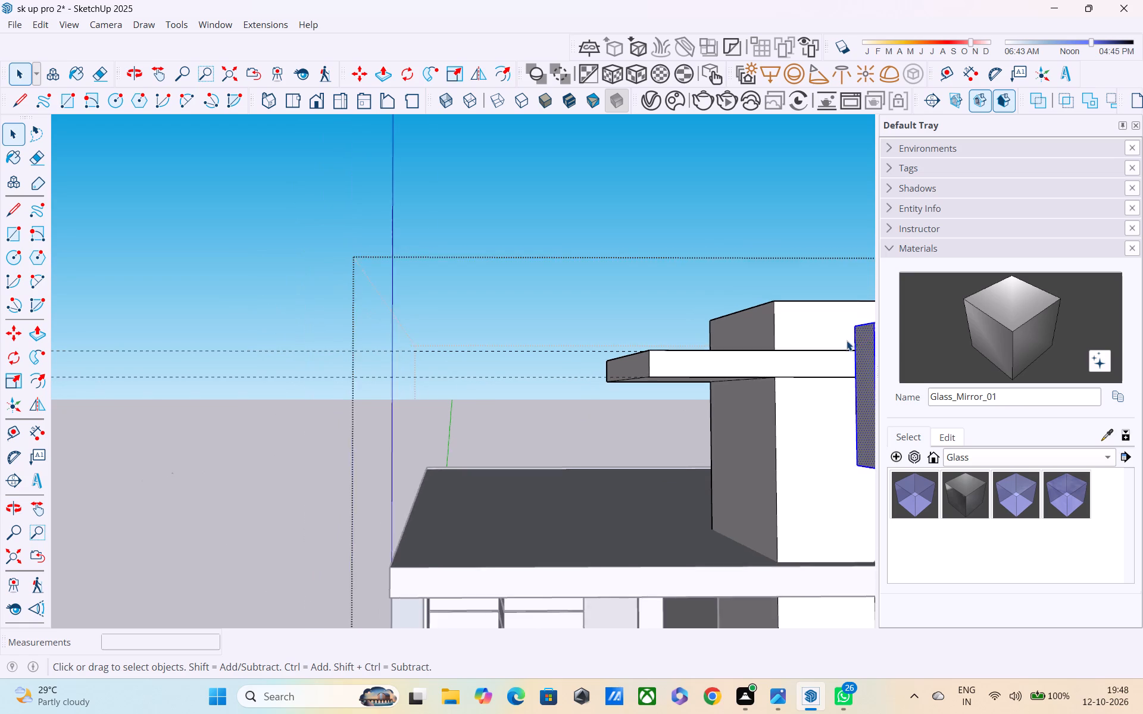
{"action": "middle_click_drag", "start_coordinate": [798, 352], "coordinate": [611, 373]}
{"action": "scroll", "coordinate": [611, 373], "scroll_direction": "up", "scroll_amount": 1}
{"action": "key", "text": "m"}
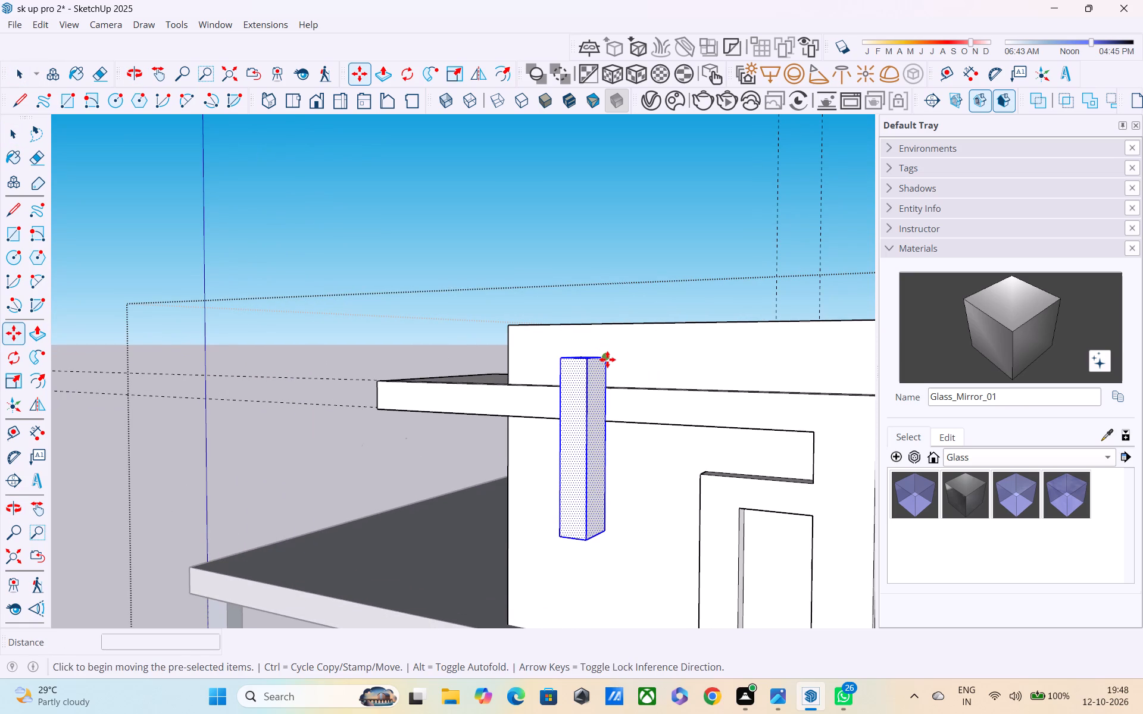
{"action": "left_click", "coordinate": [607, 359]}
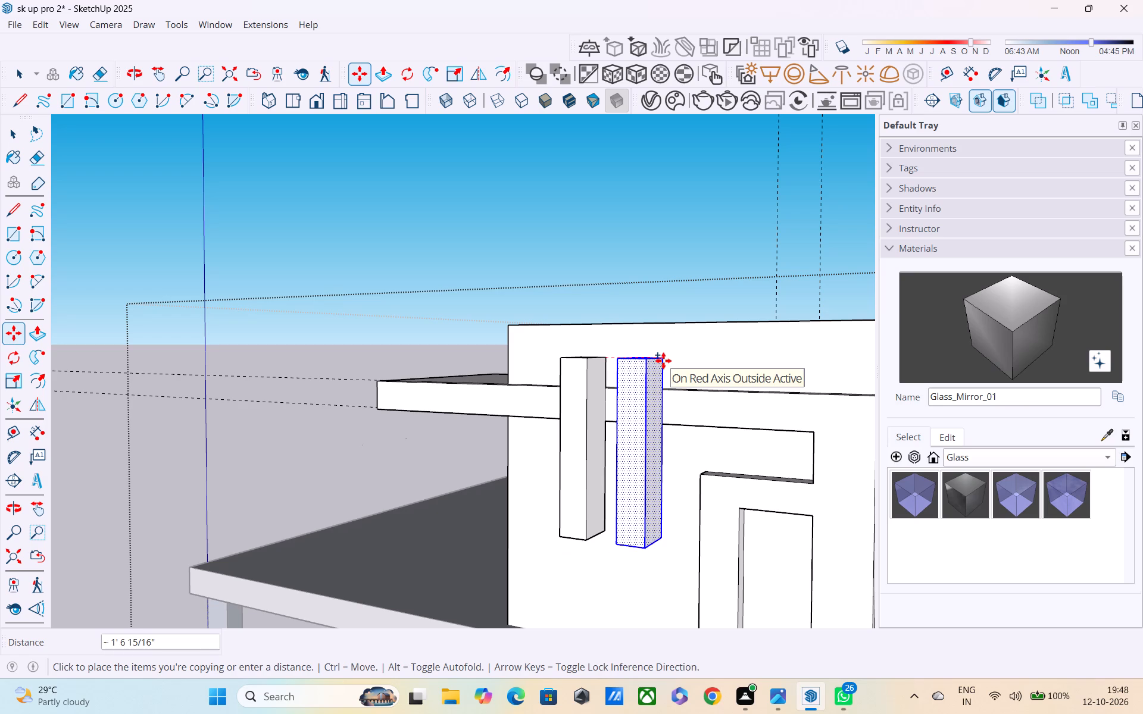
{"action": "middle_click_drag", "start_coordinate": [661, 355], "coordinate": [722, 362]}
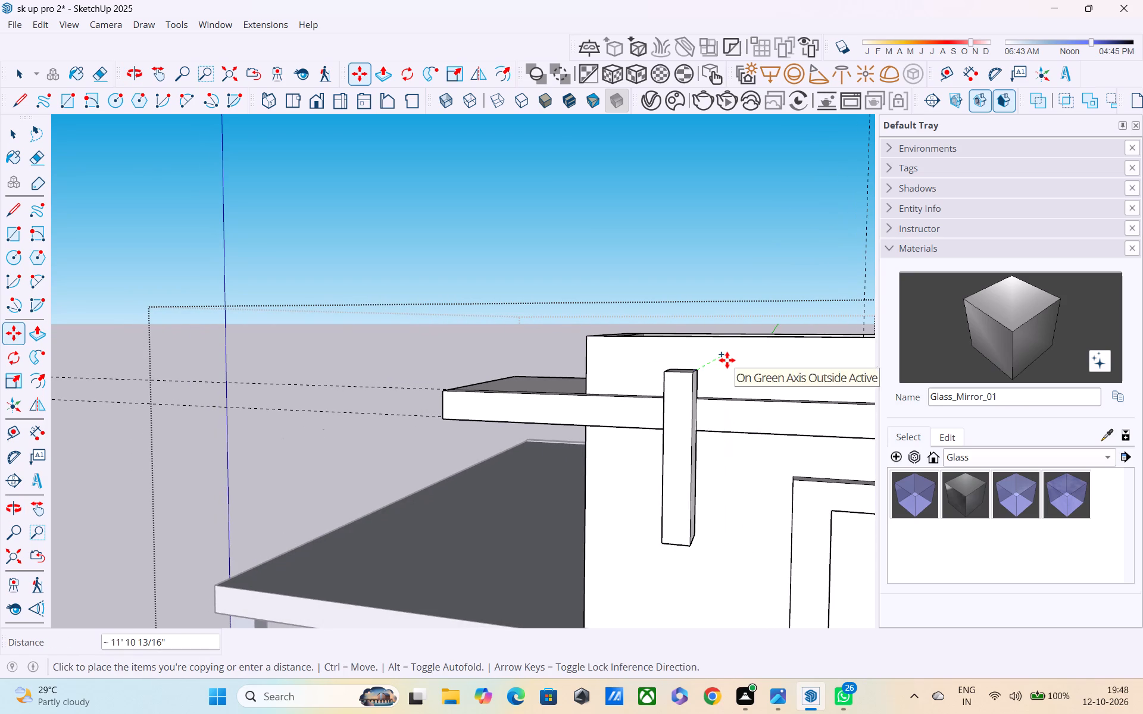
{"action": "left_click", "coordinate": [738, 373]}
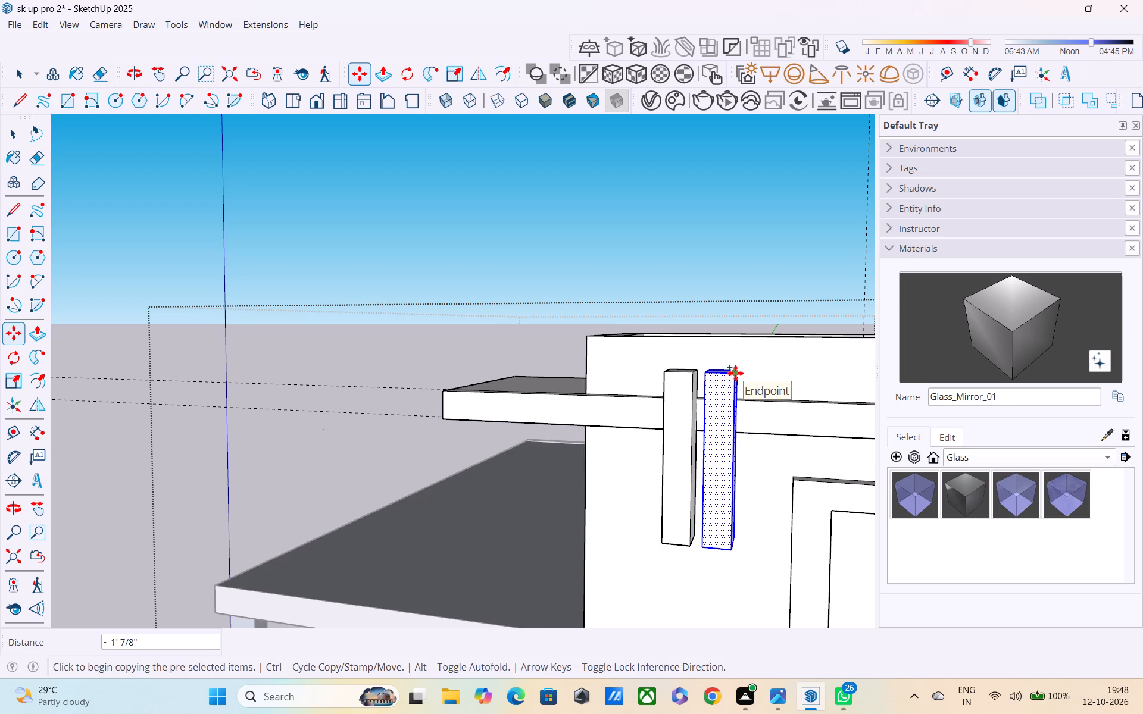
Copy the second projecting block about 1' 13/16" further along the horizontal band to form a third block, and finish editing the building group.
{"action": "left_click", "coordinate": [735, 373]}
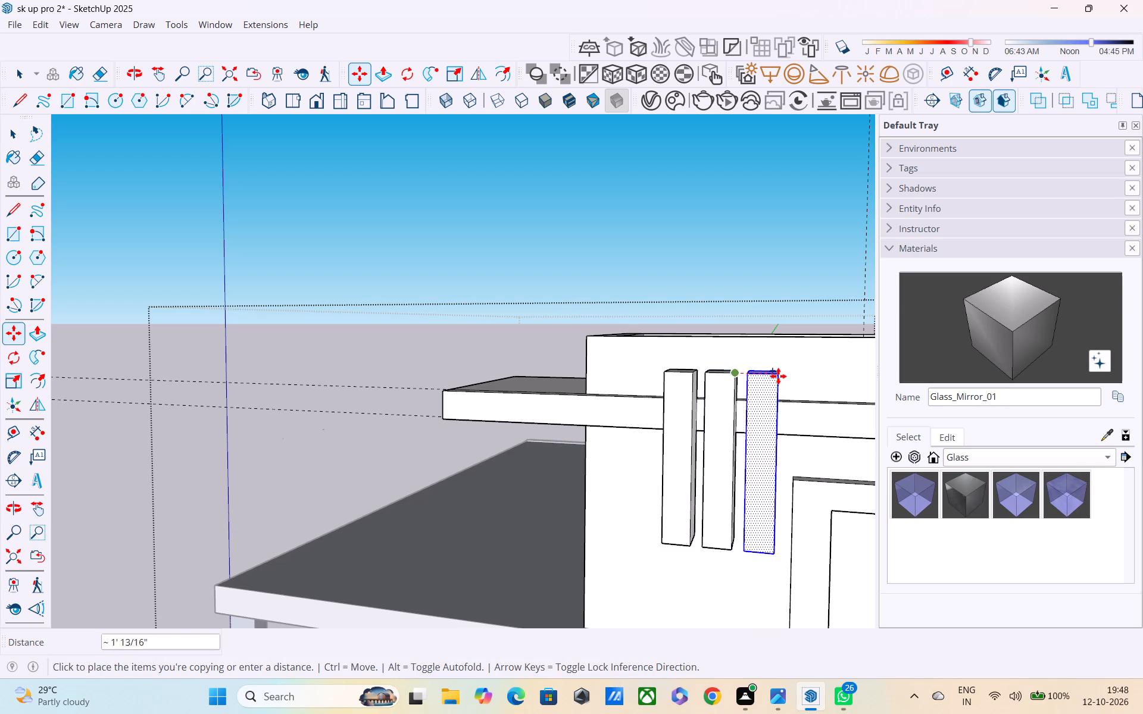
{"action": "left_click", "coordinate": [780, 368]}
{"action": "scroll", "coordinate": [776, 374], "scroll_direction": "down", "scroll_amount": 3}
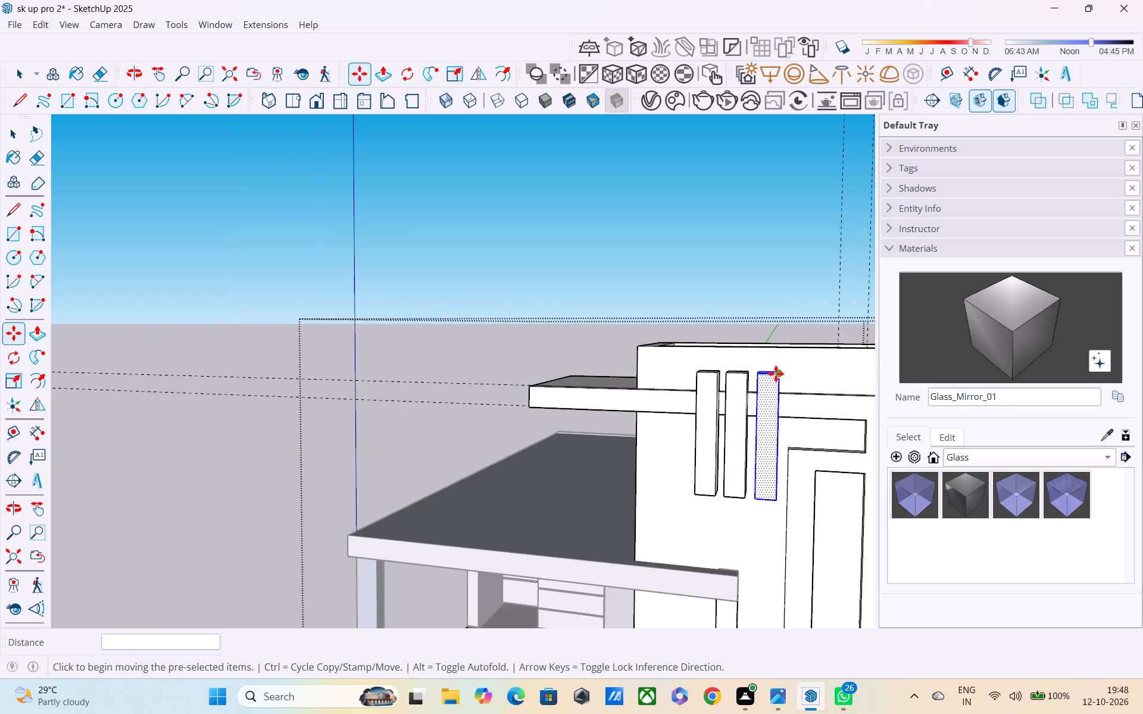
{"action": "scroll", "coordinate": [776, 374], "scroll_direction": "down", "scroll_amount": 5}
{"action": "key", "text": "Escape"}
{"action": "scroll", "coordinate": [698, 319], "scroll_direction": "down", "scroll_amount": 5}
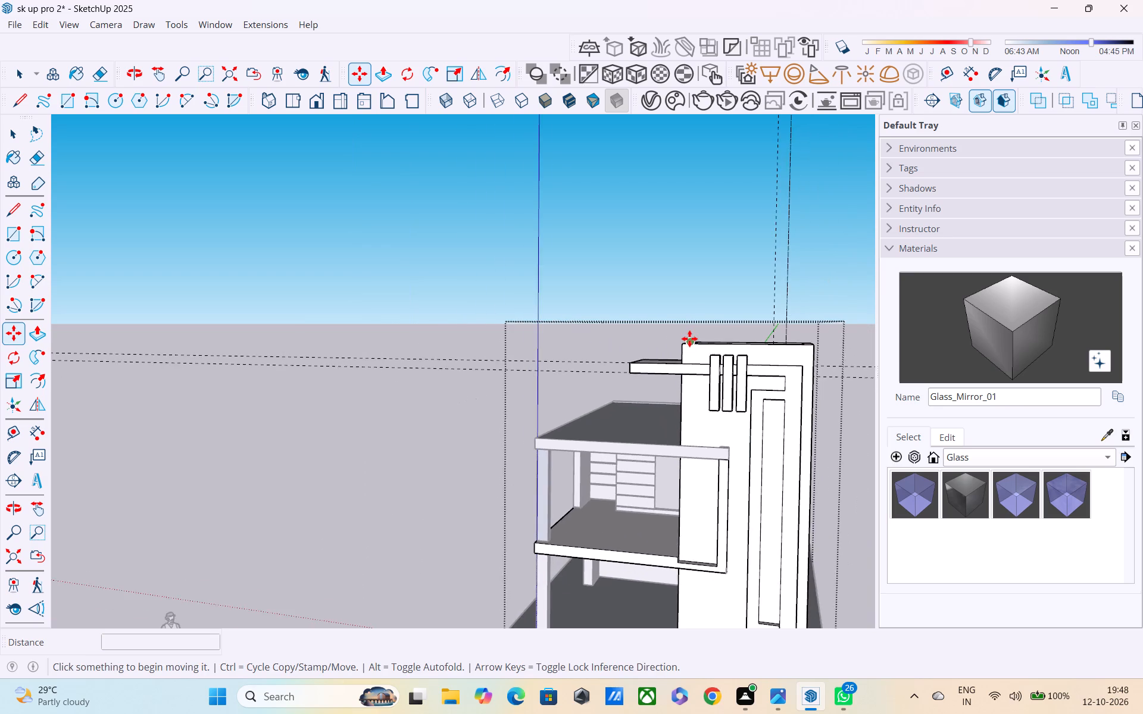
{"action": "scroll", "coordinate": [689, 339], "scroll_direction": "down", "scroll_amount": 3}
{"action": "middle_click_drag", "start_coordinate": [688, 387], "coordinate": [806, 384]}
{"action": "scroll", "coordinate": [798, 386], "scroll_direction": "down", "scroll_amount": 4}
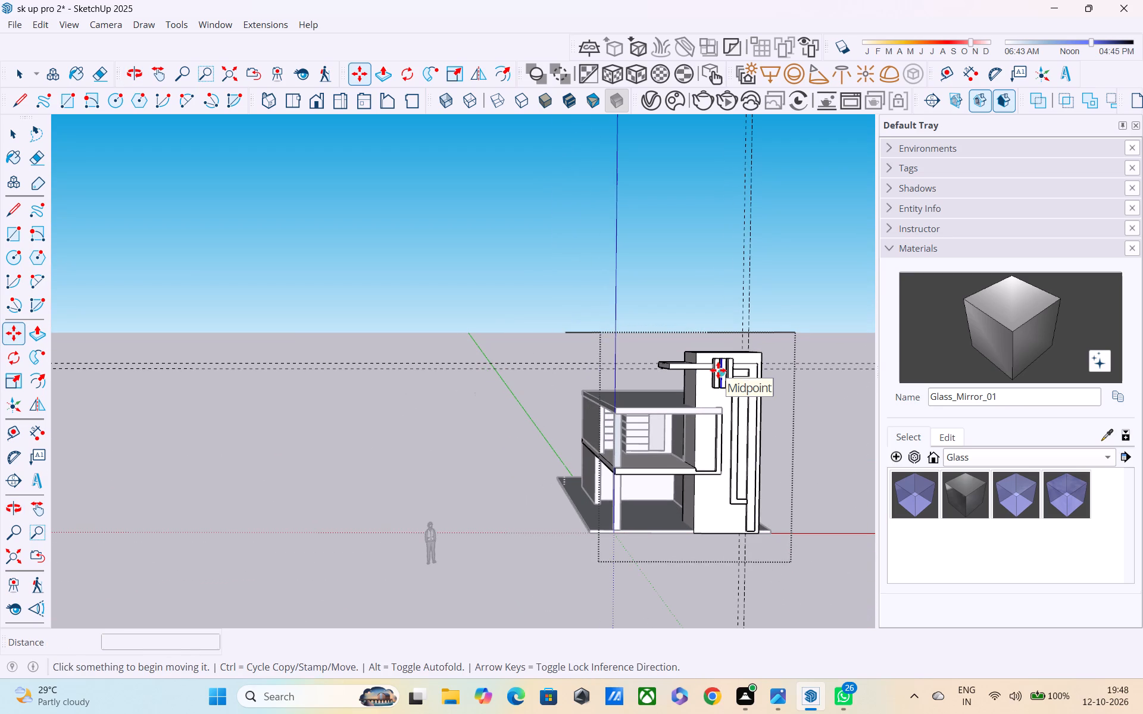
{"action": "key", "text": "space"}
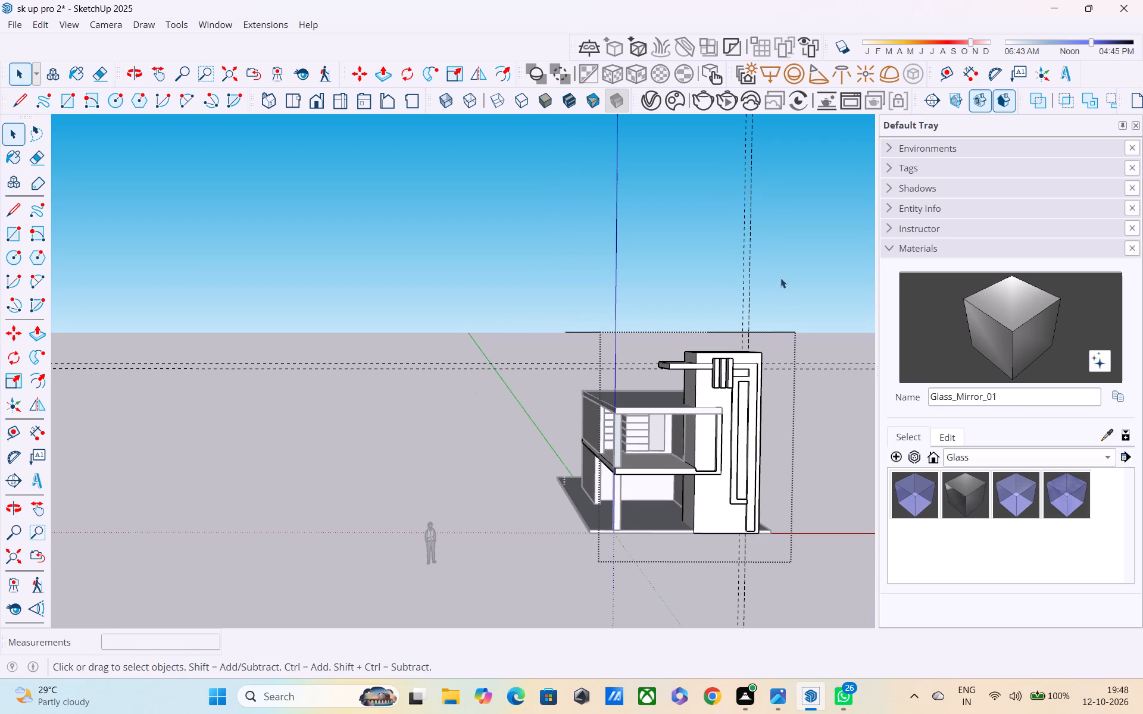
{"action": "left_click", "coordinate": [781, 277]}
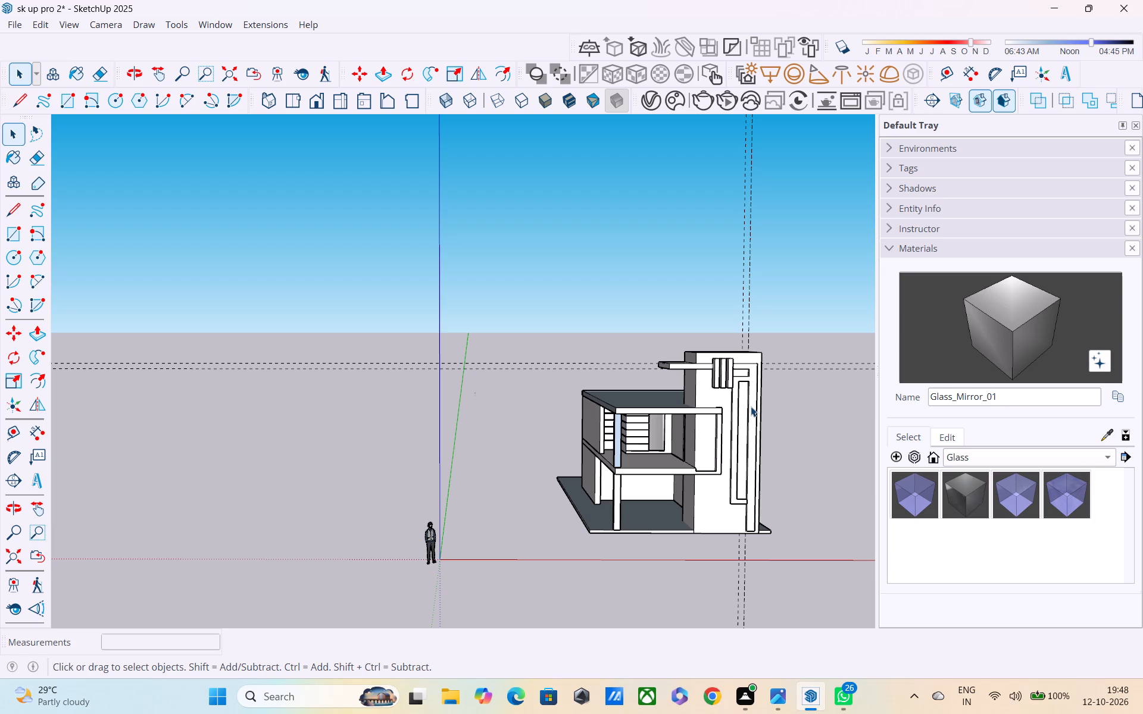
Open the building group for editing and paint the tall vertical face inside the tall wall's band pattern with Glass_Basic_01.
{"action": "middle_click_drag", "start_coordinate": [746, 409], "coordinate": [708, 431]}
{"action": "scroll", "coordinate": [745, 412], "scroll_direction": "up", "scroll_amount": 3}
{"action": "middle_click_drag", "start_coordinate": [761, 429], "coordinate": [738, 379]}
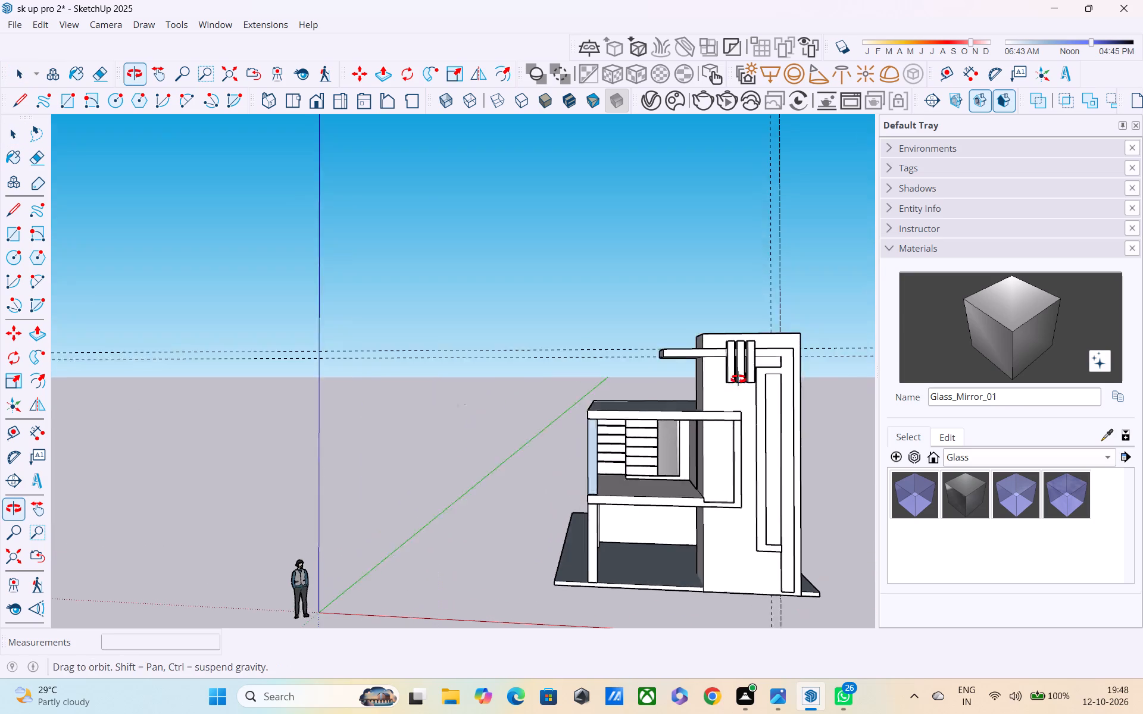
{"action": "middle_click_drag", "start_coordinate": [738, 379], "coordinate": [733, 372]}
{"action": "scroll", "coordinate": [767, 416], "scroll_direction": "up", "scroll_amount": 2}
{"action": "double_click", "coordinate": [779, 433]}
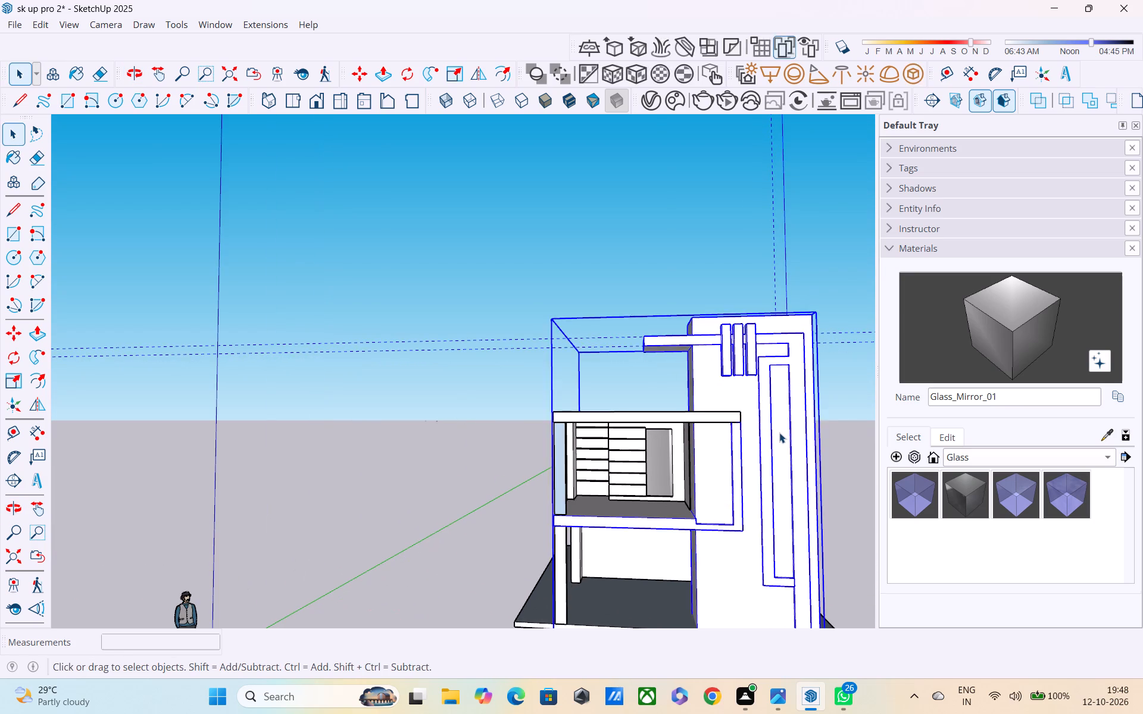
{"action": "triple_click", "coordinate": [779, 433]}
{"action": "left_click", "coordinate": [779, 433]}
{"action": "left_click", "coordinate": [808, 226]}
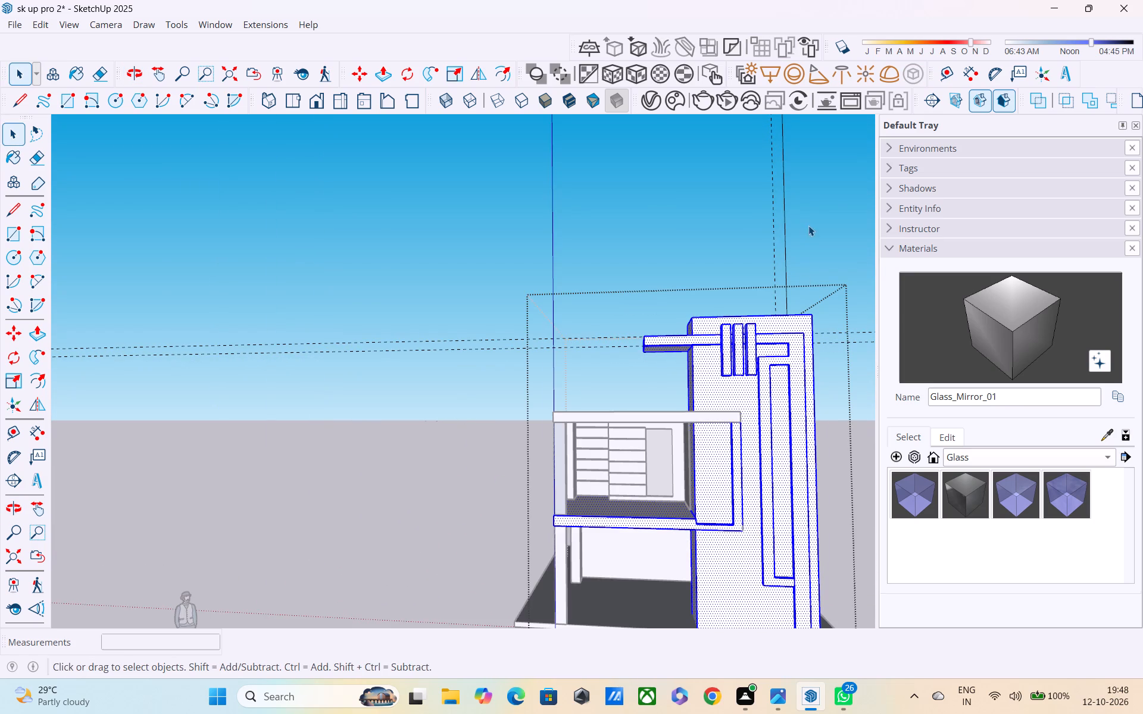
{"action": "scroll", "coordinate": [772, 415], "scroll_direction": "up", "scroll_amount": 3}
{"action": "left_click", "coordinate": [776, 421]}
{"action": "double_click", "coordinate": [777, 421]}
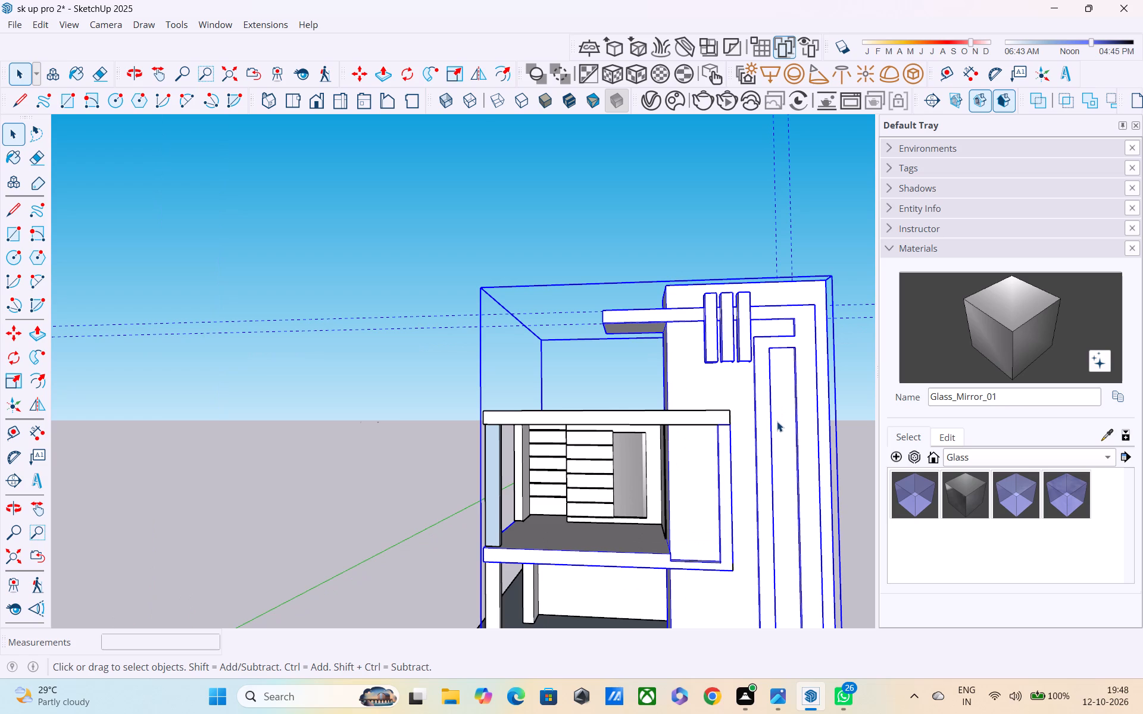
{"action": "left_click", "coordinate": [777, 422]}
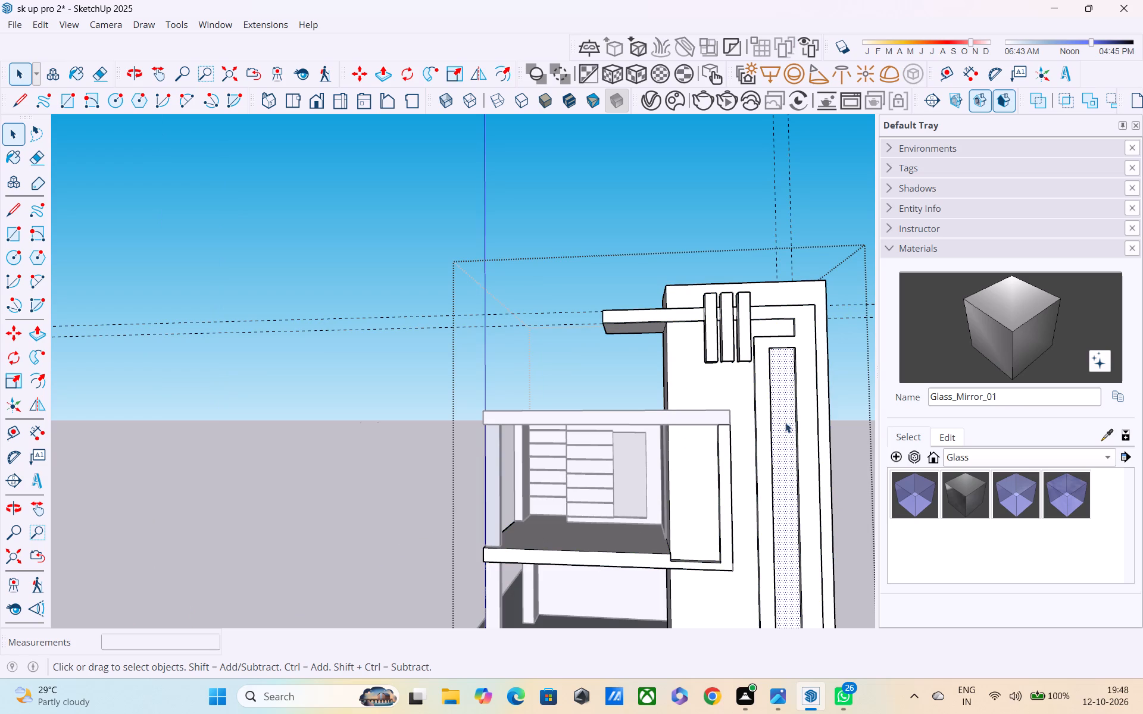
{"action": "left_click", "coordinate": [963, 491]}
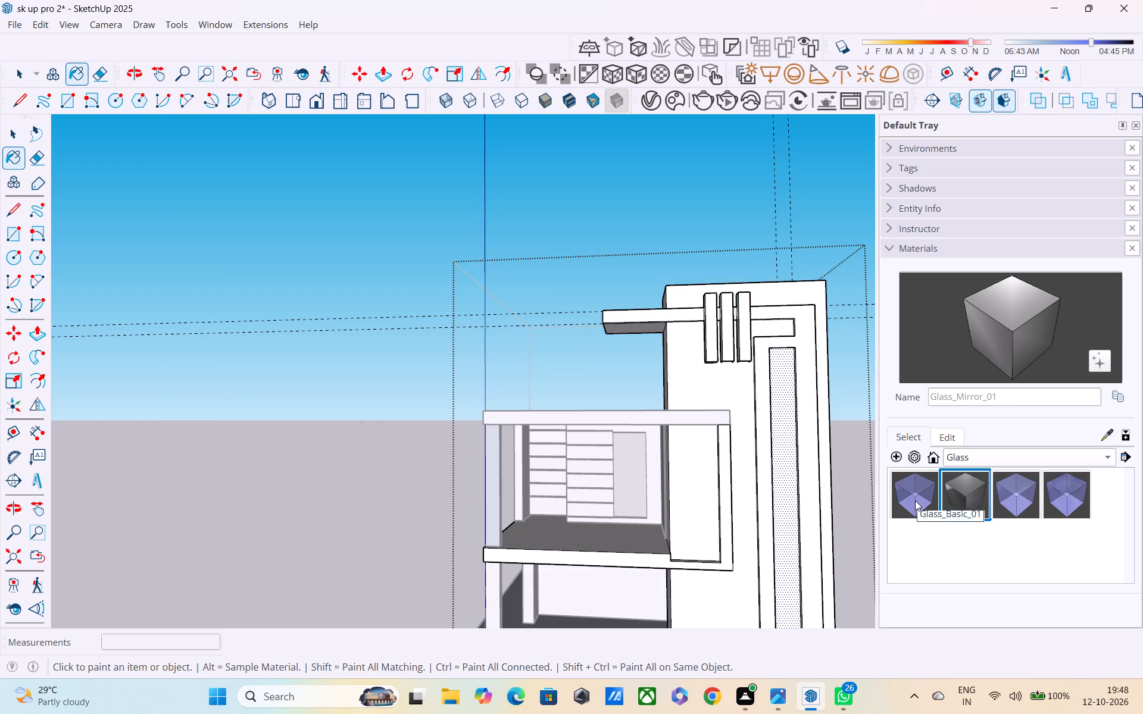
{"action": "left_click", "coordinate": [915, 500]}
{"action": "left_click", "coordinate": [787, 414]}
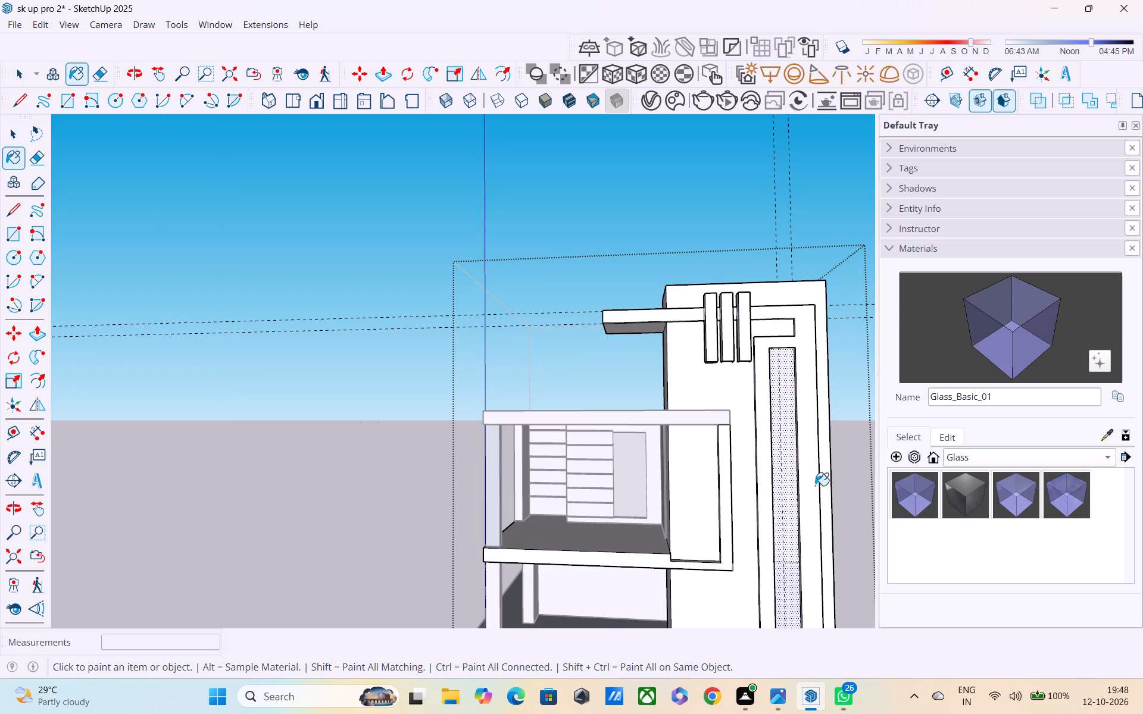
Paint the tall vertical face inside the wall's band pattern with Glass_Safety_01 and leave the group.
{"action": "left_click", "coordinate": [1039, 497]}
{"action": "left_click", "coordinate": [788, 422]}
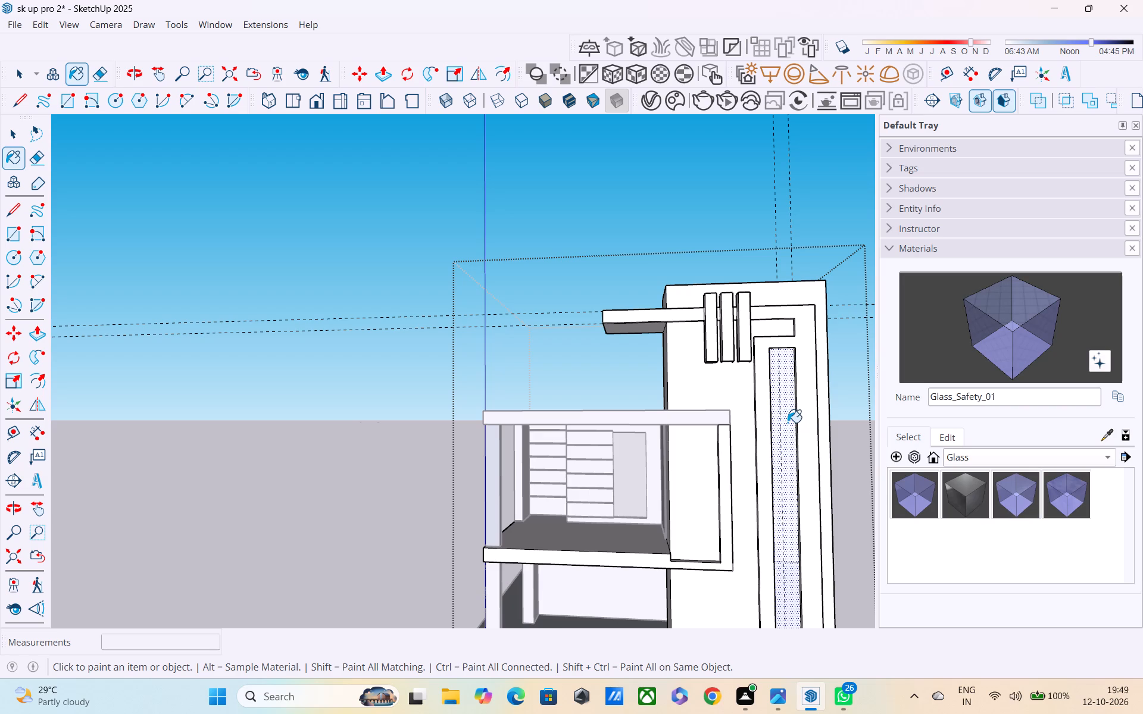
{"action": "key", "text": "space"}
{"action": "left_click", "coordinate": [823, 215]}
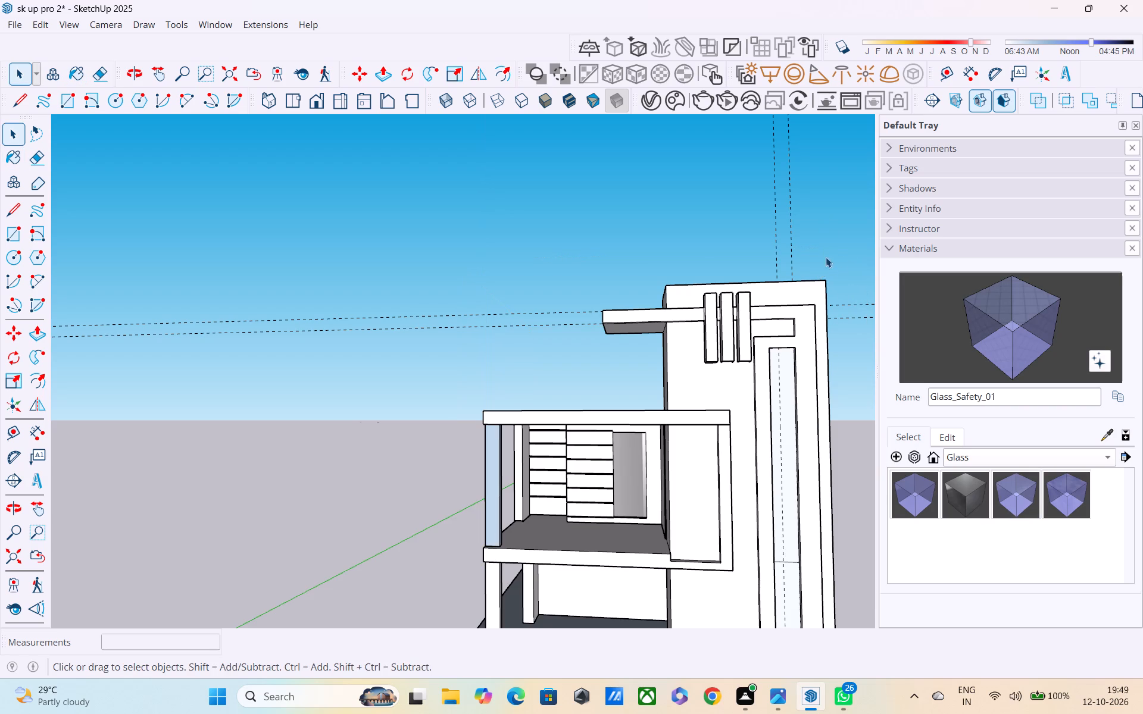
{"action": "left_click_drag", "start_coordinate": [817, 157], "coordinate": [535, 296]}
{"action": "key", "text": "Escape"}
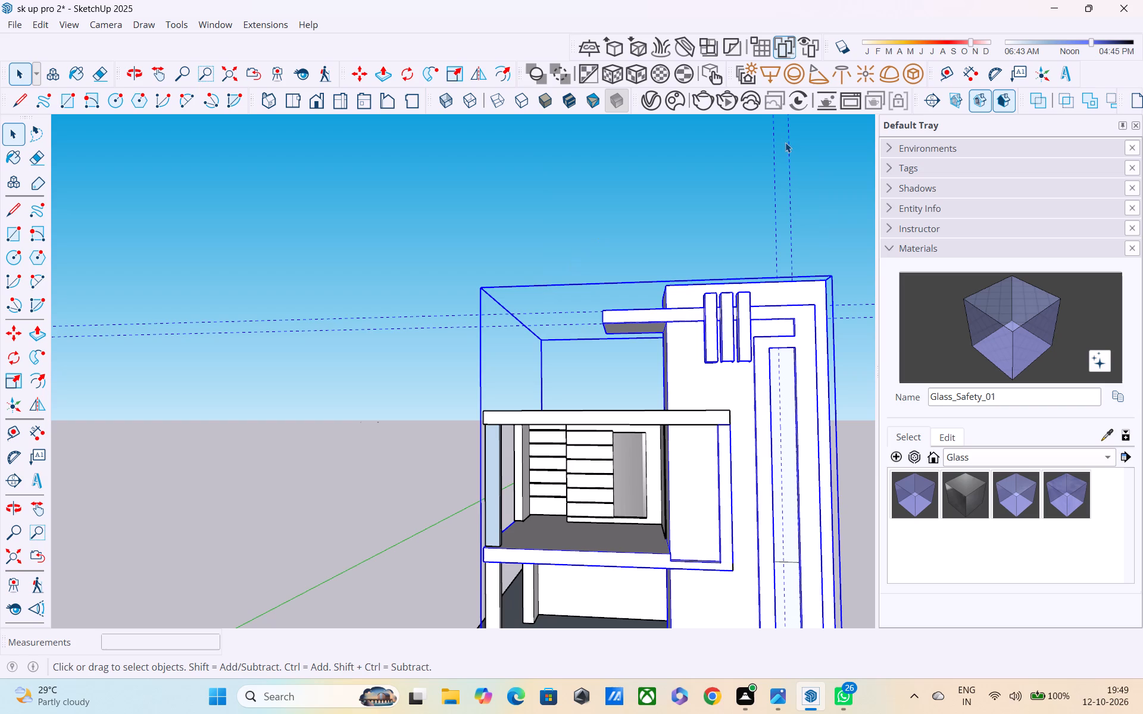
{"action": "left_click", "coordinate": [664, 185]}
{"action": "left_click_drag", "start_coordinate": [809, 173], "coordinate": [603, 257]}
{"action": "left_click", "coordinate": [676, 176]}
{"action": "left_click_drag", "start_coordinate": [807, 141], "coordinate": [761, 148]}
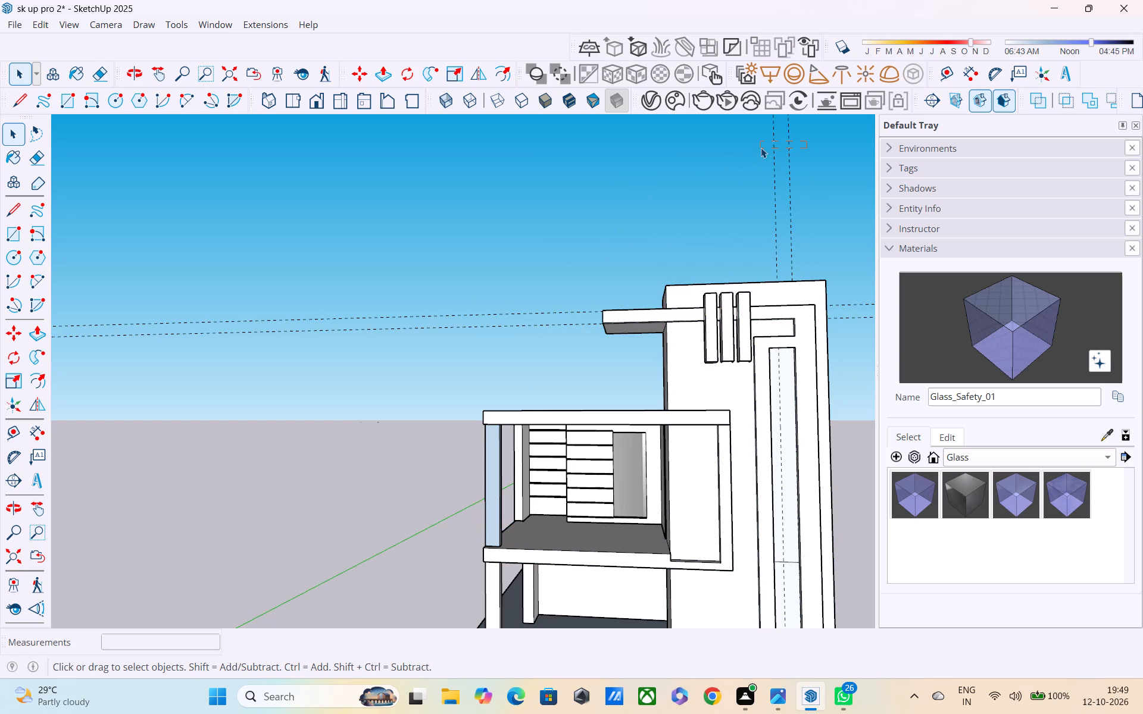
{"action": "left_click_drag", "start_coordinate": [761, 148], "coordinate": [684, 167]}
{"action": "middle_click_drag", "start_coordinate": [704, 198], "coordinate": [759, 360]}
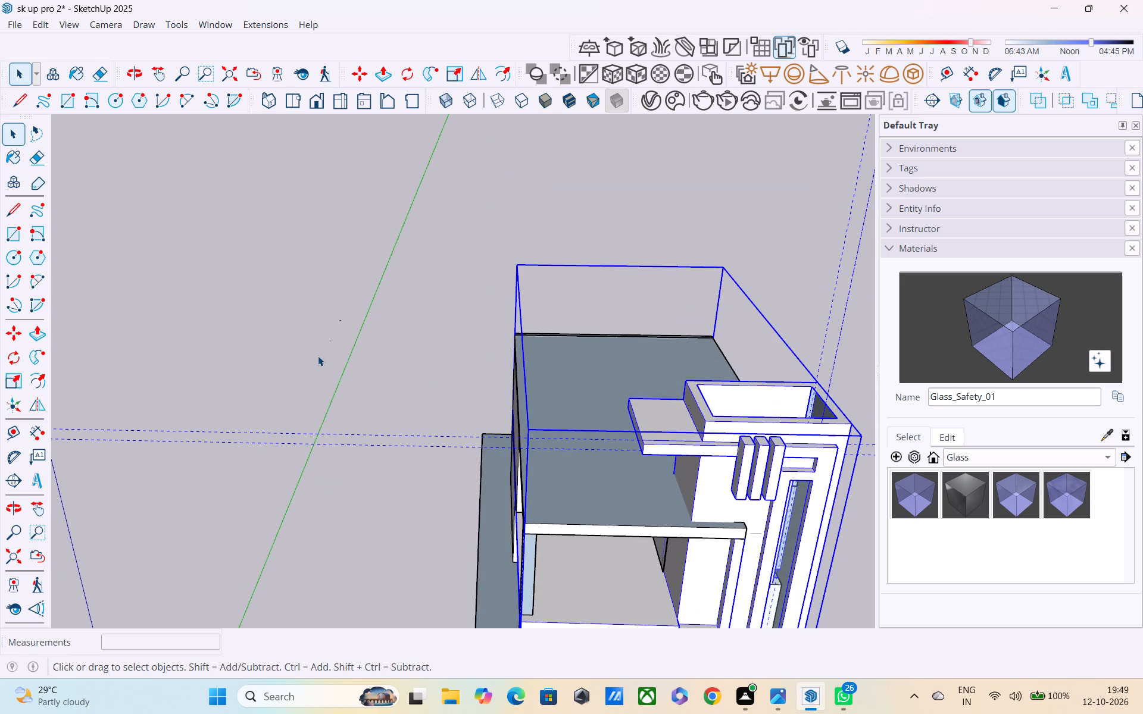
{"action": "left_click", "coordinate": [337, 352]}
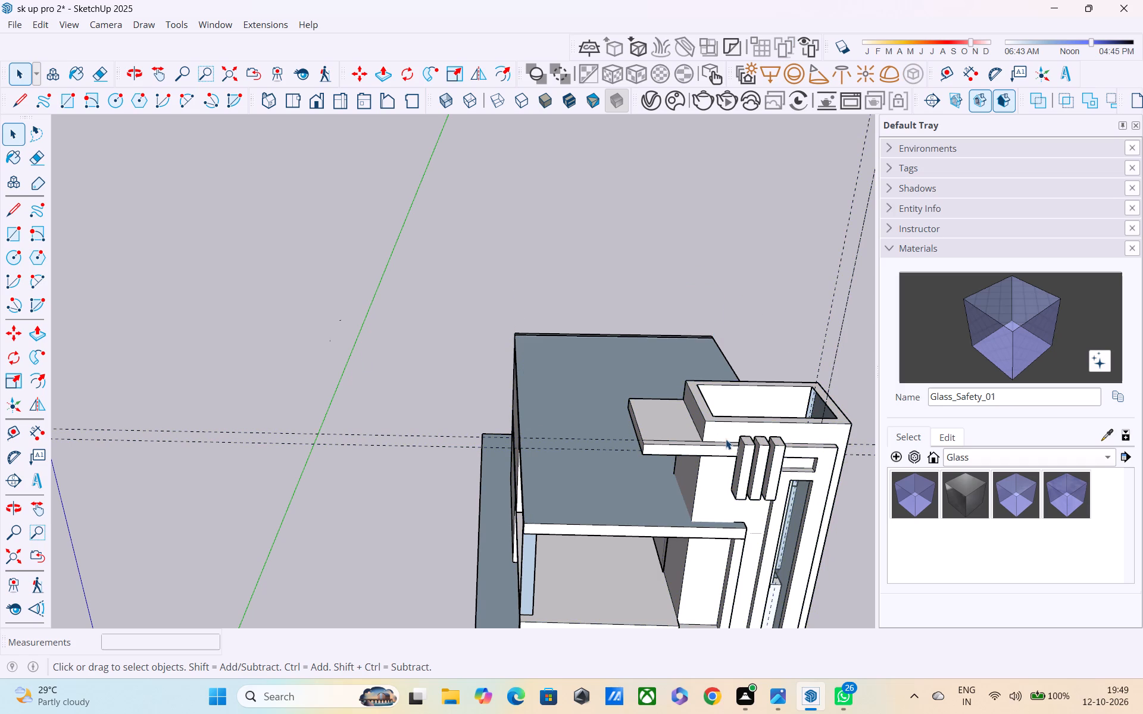
Open the building group for editing and delete the two horizontal guide lines running past the upper band.
{"action": "triple_click", "coordinate": [726, 447]}
{"action": "left_click", "coordinate": [726, 447]}
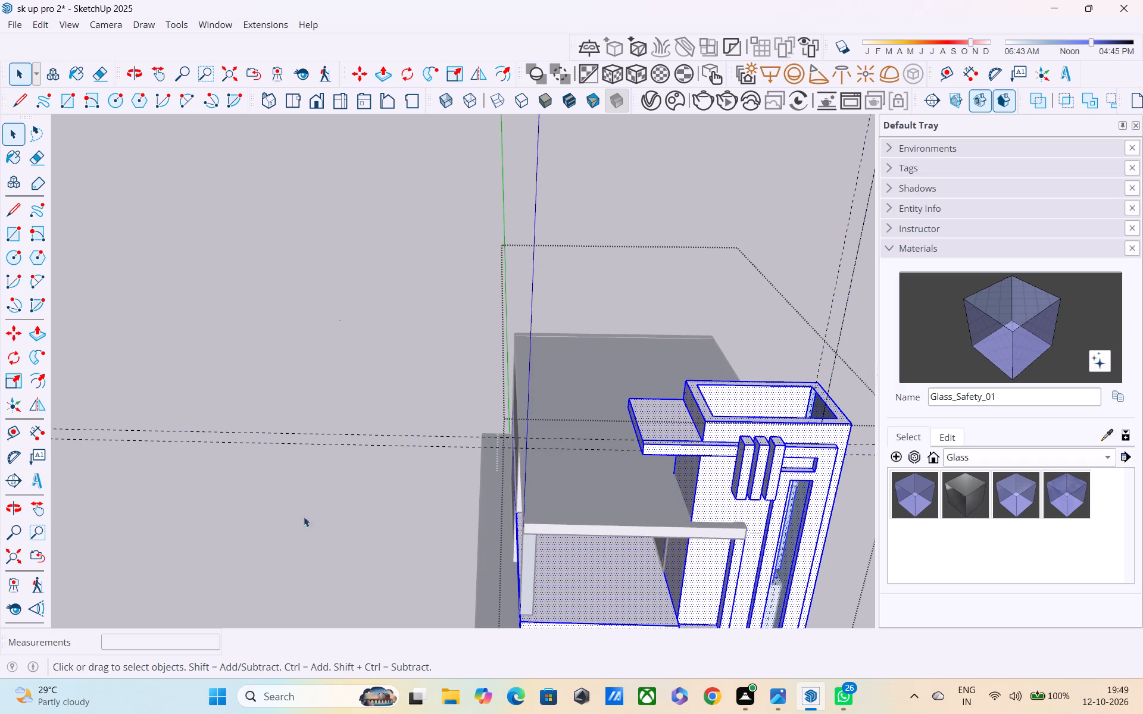
{"action": "left_click_drag", "start_coordinate": [330, 403], "coordinate": [337, 523]}
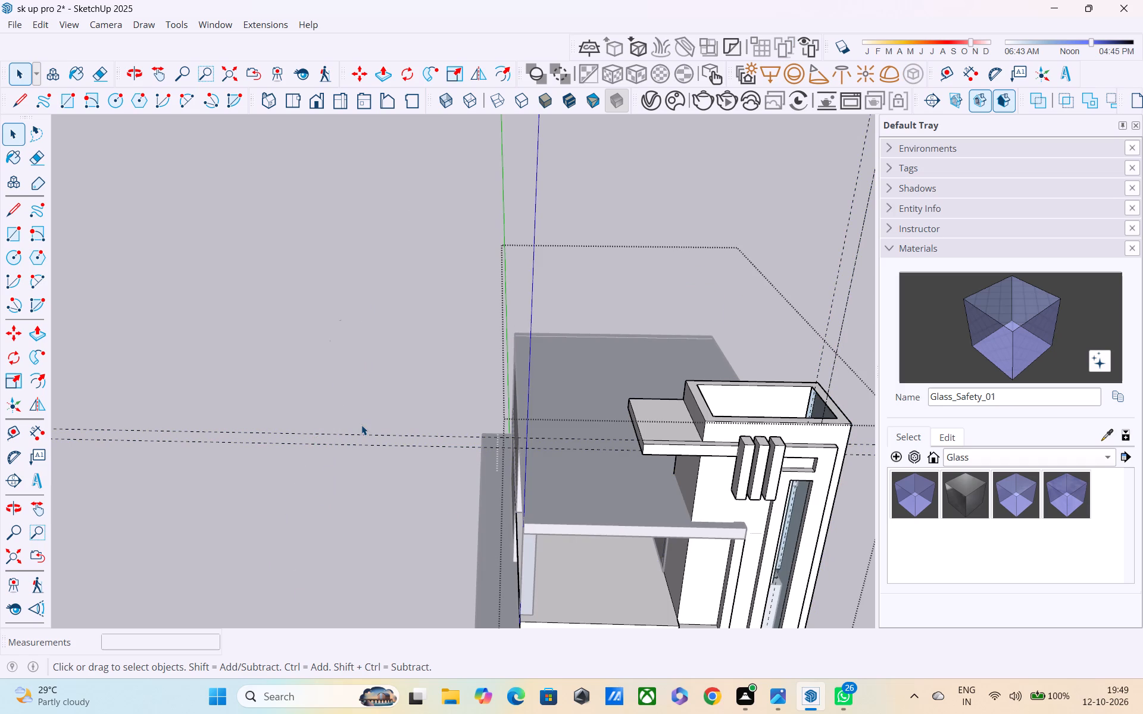
{"action": "left_click_drag", "start_coordinate": [360, 400], "coordinate": [309, 465]}
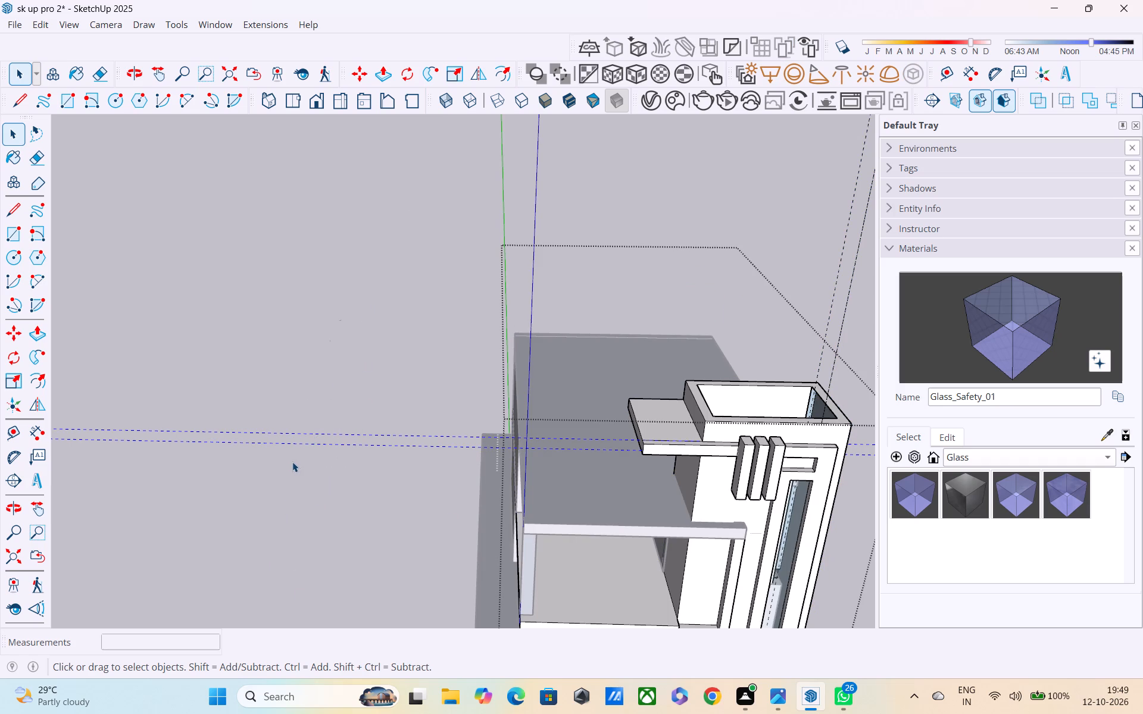
{"action": "key", "text": "Delete"}
Delete the two vertical guide lines running through the tall wall's glass strip and leave the group.
{"action": "scroll", "coordinate": [415, 395], "scroll_direction": "down", "scroll_amount": 2}
{"action": "scroll", "coordinate": [517, 371], "scroll_direction": "down", "scroll_amount": 2}
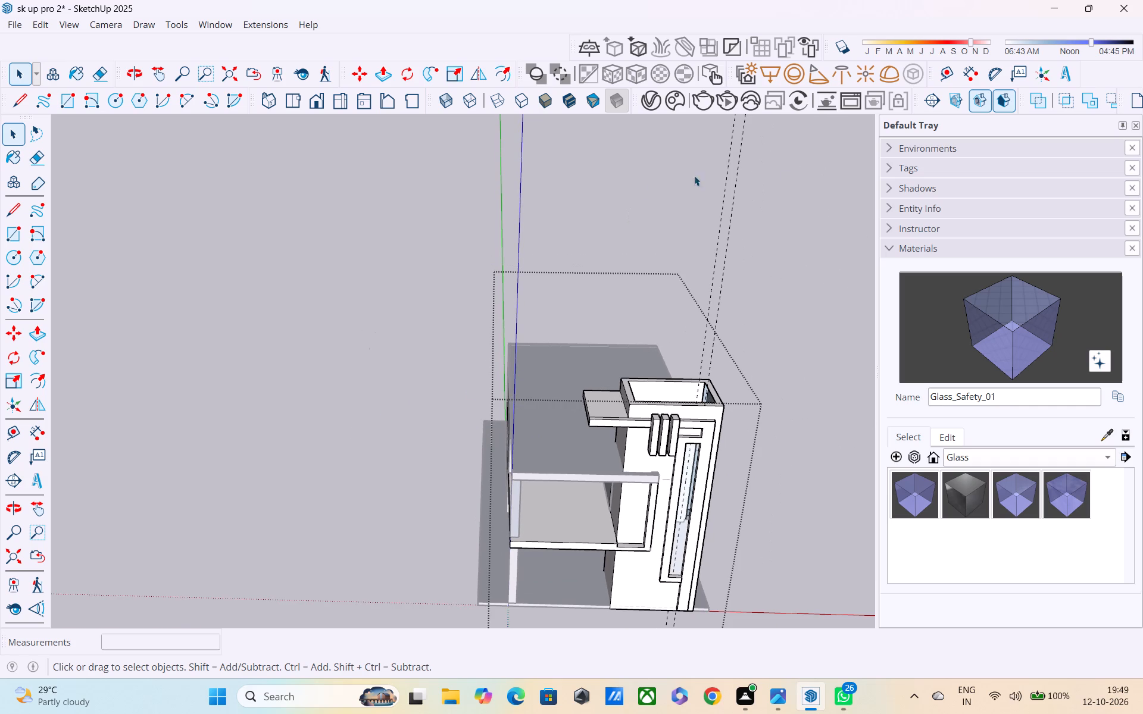
{"action": "left_click_drag", "start_coordinate": [790, 177], "coordinate": [679, 181]}
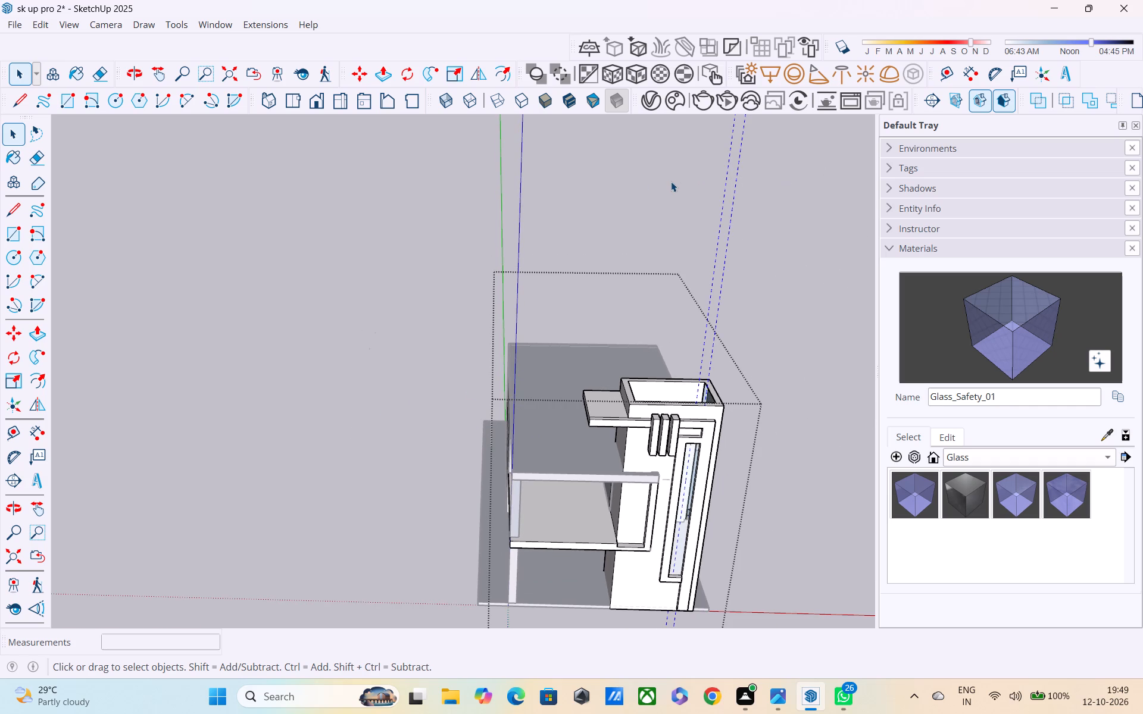
{"action": "key", "text": "Delete"}
{"action": "middle_click_drag", "start_coordinate": [684, 409], "coordinate": [583, 277]}
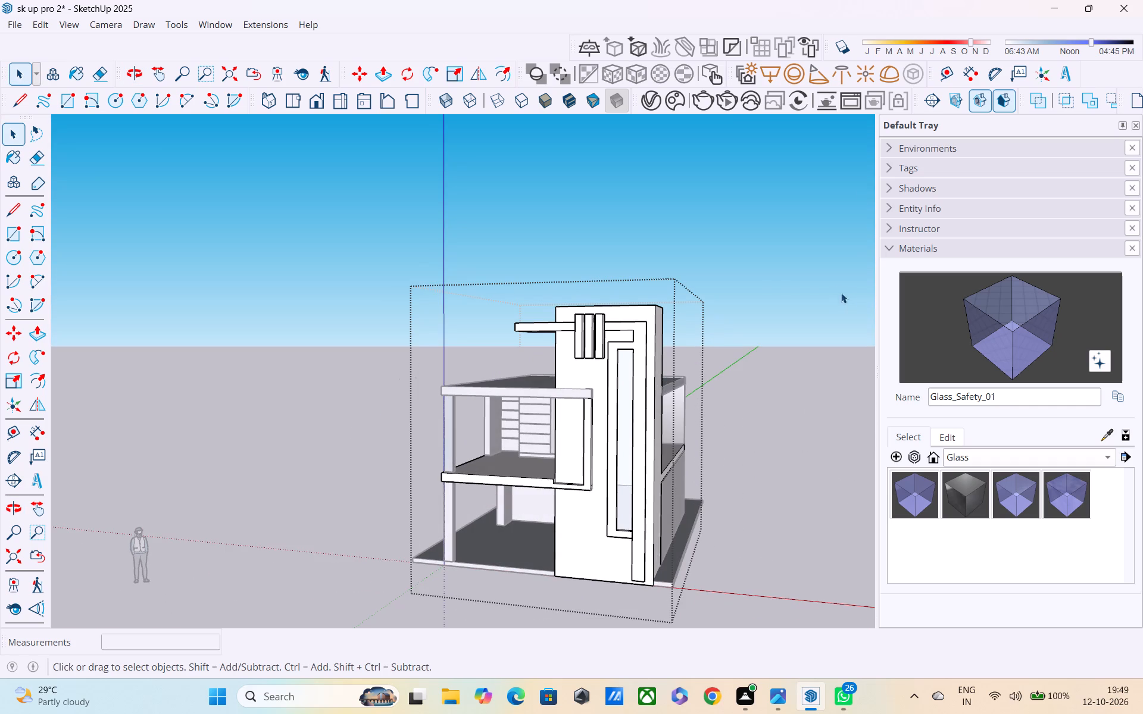
{"action": "left_click", "coordinate": [769, 278]}
Examine the building from the front, from below and from above, including the roof slab, open floors and tall wall.
{"action": "middle_click_drag", "start_coordinate": [582, 424], "coordinate": [698, 478]}
{"action": "scroll", "coordinate": [502, 334], "scroll_direction": "down", "scroll_amount": 3}
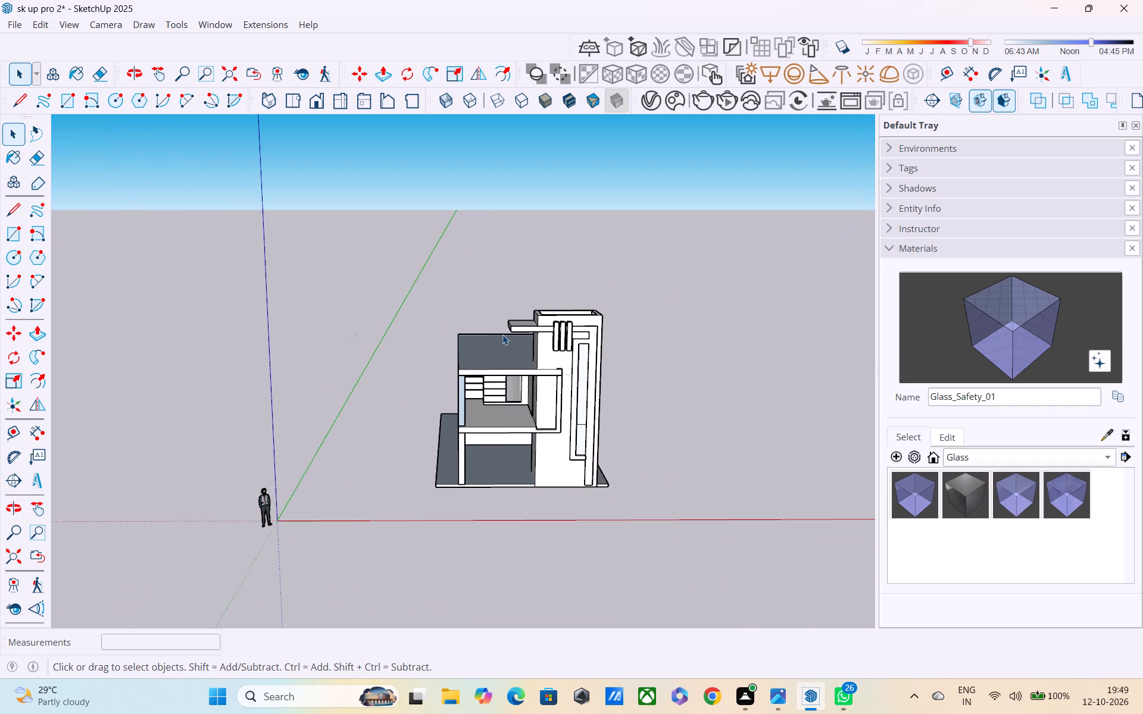
{"action": "middle_click_drag", "start_coordinate": [513, 347], "coordinate": [488, 286]}
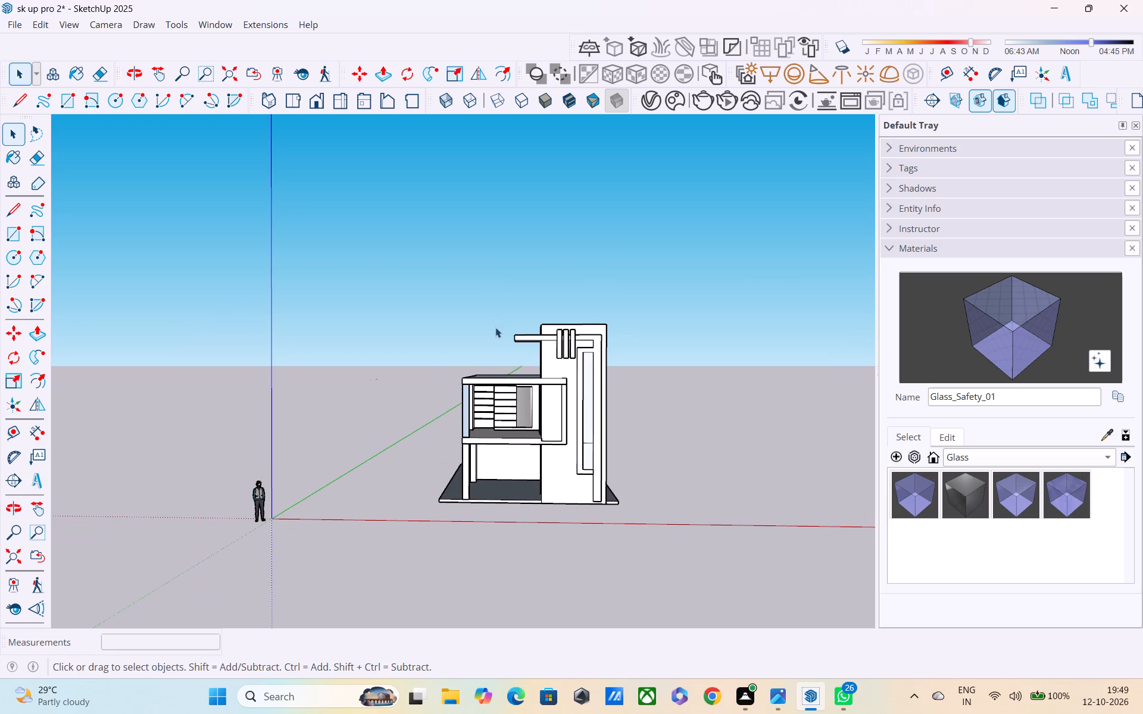
{"action": "middle_click_drag", "start_coordinate": [467, 349], "coordinate": [504, 456]}
{"action": "scroll", "coordinate": [463, 318], "scroll_direction": "up", "scroll_amount": 3}
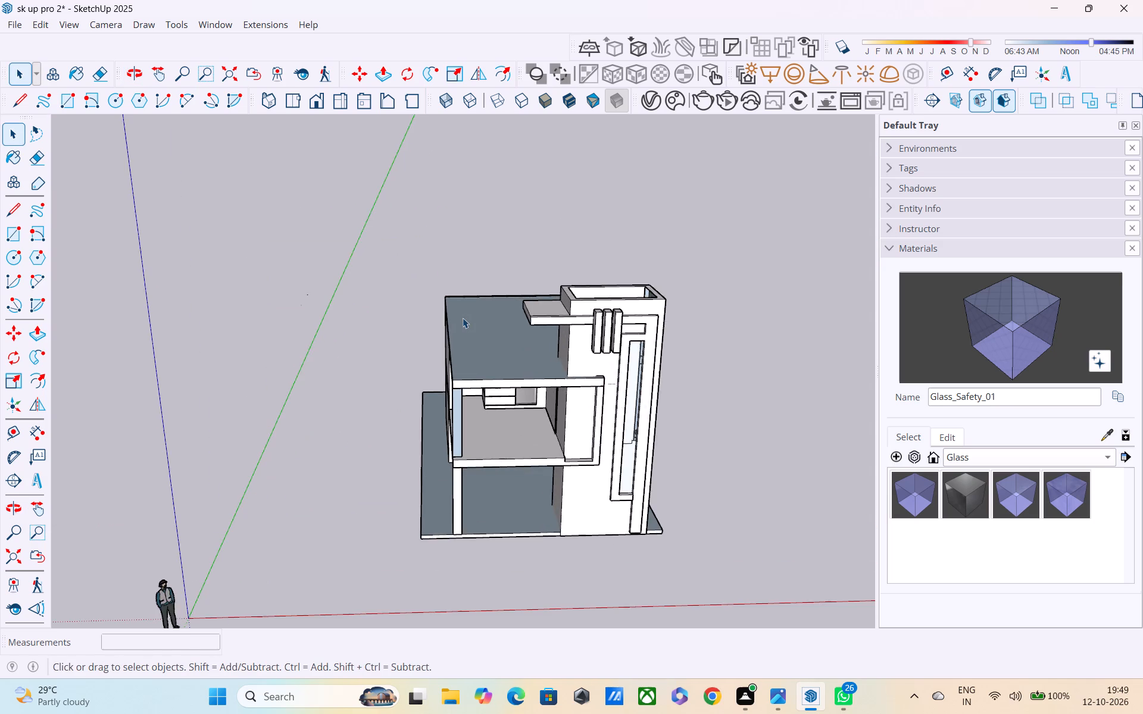
{"action": "scroll", "coordinate": [463, 323], "scroll_direction": "up", "scroll_amount": 1}
{"action": "left_click", "coordinate": [473, 381]}
{"action": "left_click", "coordinate": [452, 237]}
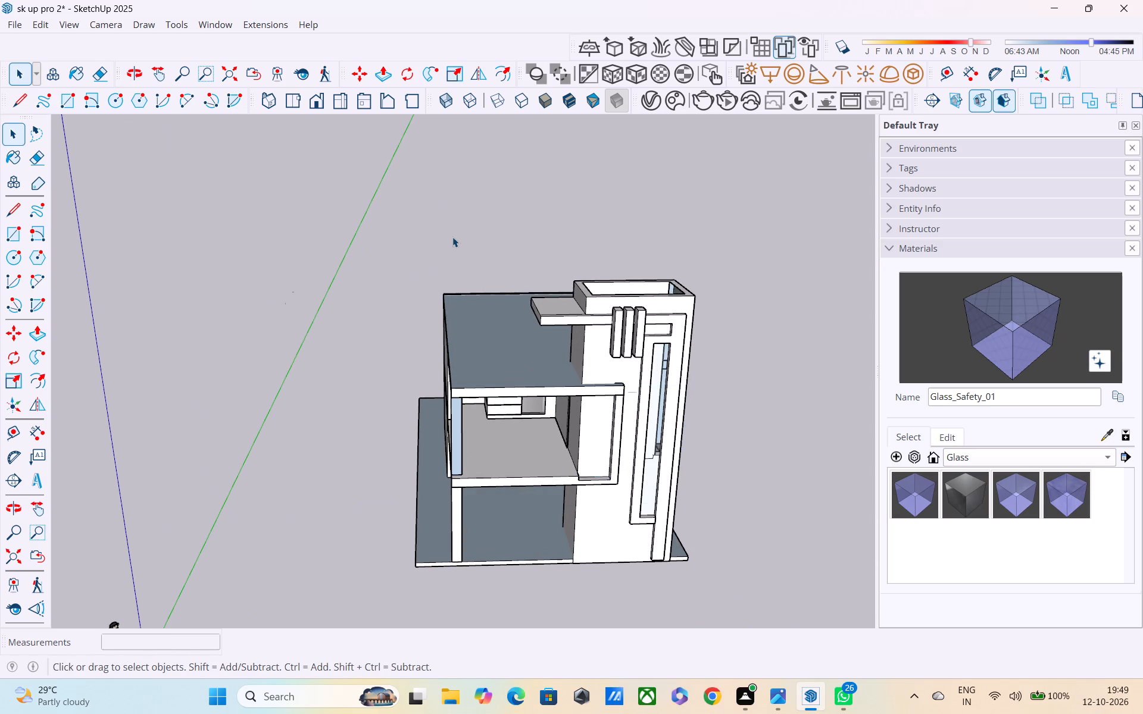
{"action": "middle_click_drag", "start_coordinate": [480, 380], "coordinate": [446, 220]}
{"action": "scroll", "coordinate": [478, 386], "scroll_direction": "up", "scroll_amount": 2}
{"action": "middle_click_drag", "start_coordinate": [486, 473], "coordinate": [479, 451]}
{"action": "scroll", "coordinate": [480, 458], "scroll_direction": "up", "scroll_amount": 1}
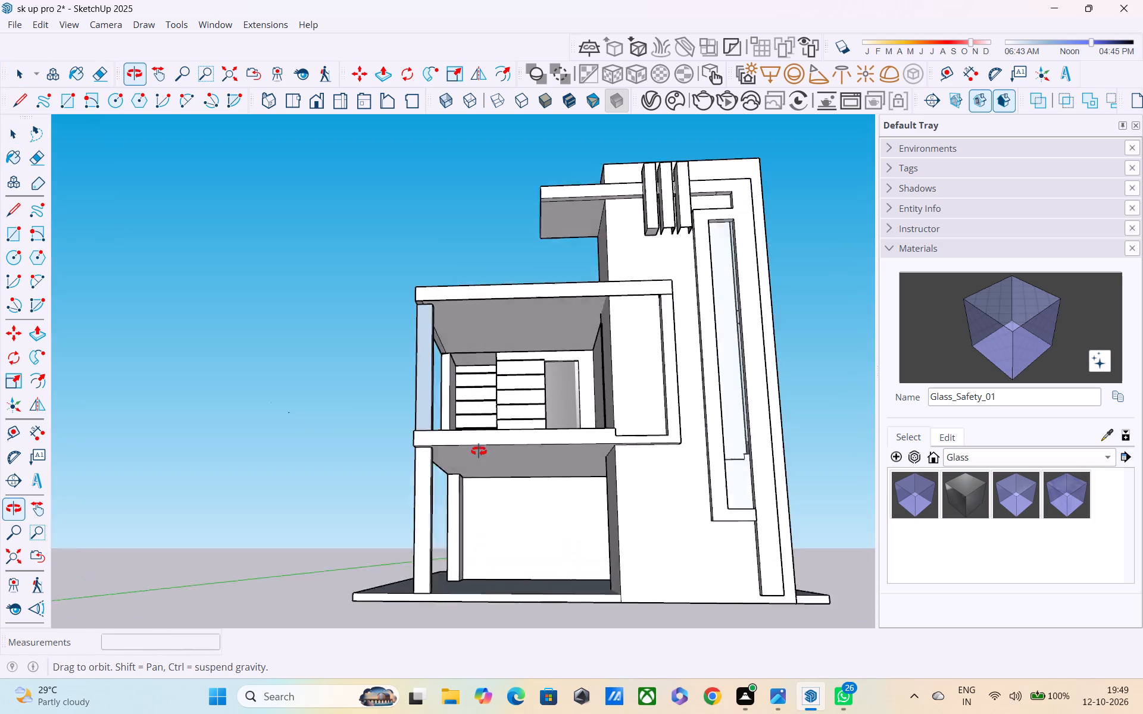
{"action": "middle_click_drag", "start_coordinate": [479, 451], "coordinate": [471, 478]}
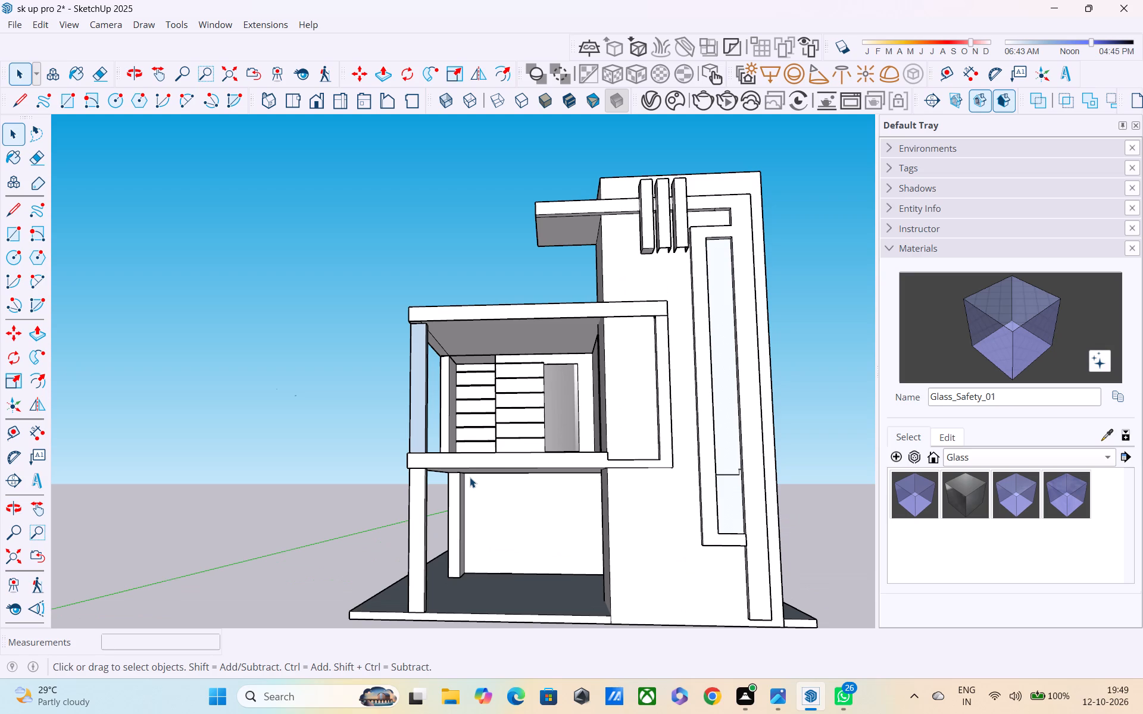
{"action": "scroll", "coordinate": [461, 484], "scroll_direction": "down", "scroll_amount": 2}
{"action": "middle_click_drag", "start_coordinate": [502, 519], "coordinate": [516, 571]}
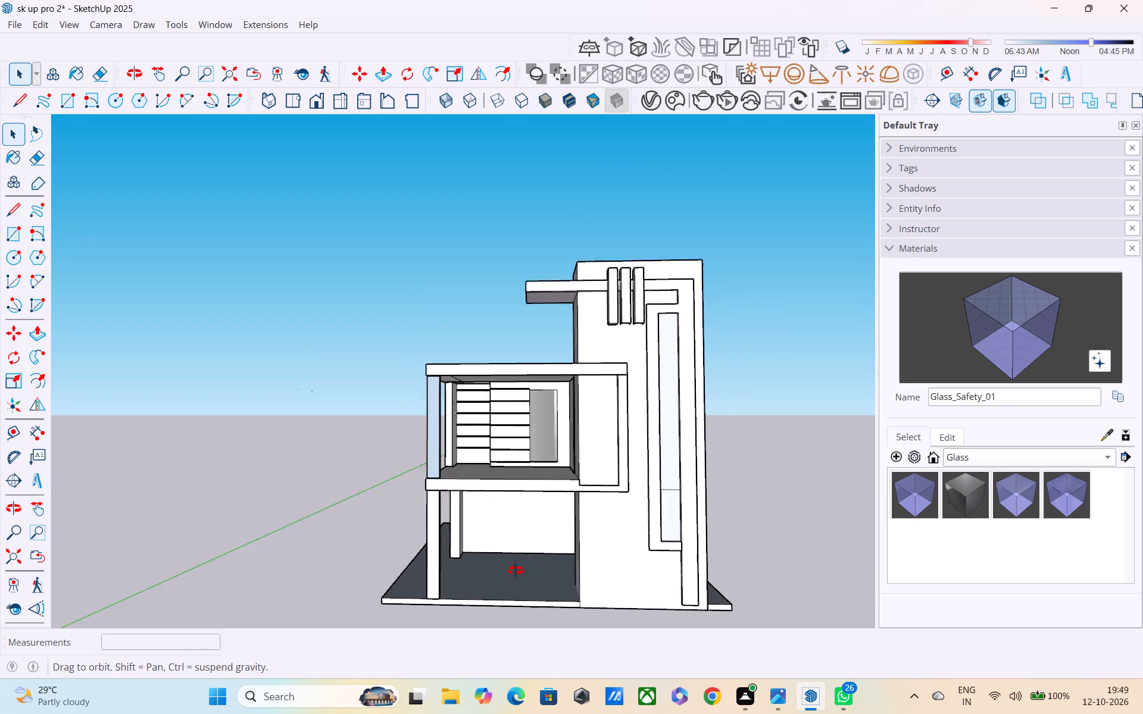
{"action": "middle_click_drag", "start_coordinate": [516, 571], "coordinate": [517, 574]}
{"action": "scroll", "coordinate": [513, 522], "scroll_direction": "up", "scroll_amount": 2}
{"action": "middle_click_drag", "start_coordinate": [512, 488], "coordinate": [535, 569]}
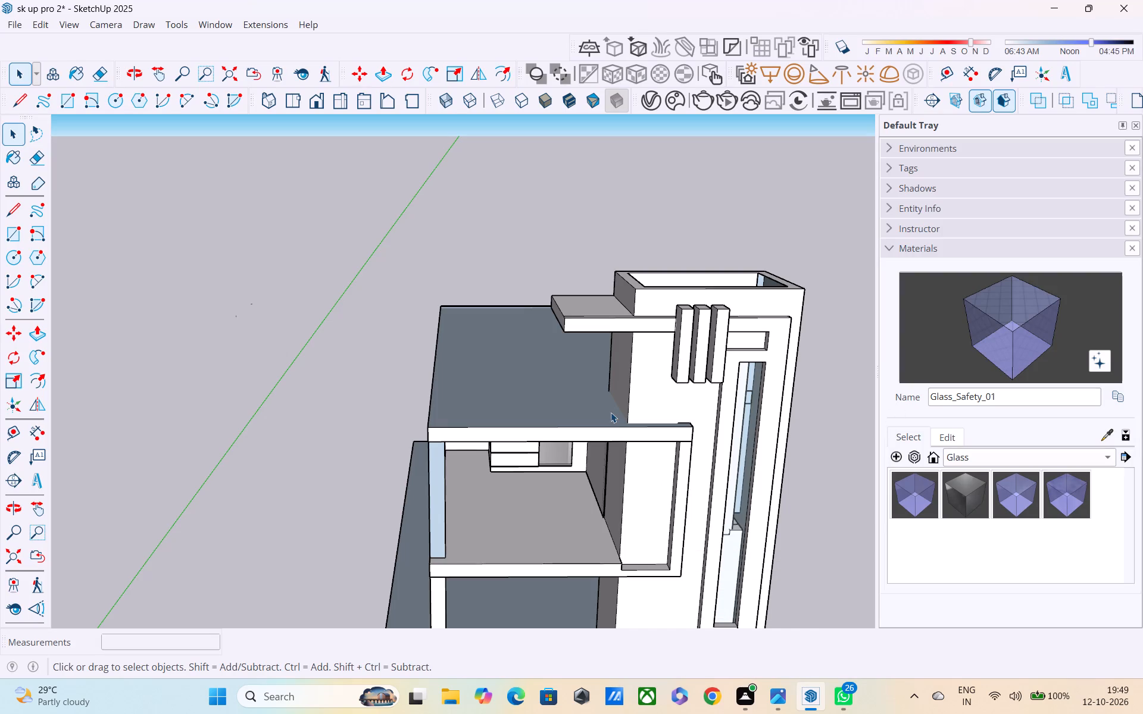
{"action": "middle_click_drag", "start_coordinate": [564, 399], "coordinate": [571, 452]}
{"action": "scroll", "coordinate": [571, 452], "scroll_direction": "up", "scroll_amount": 1}
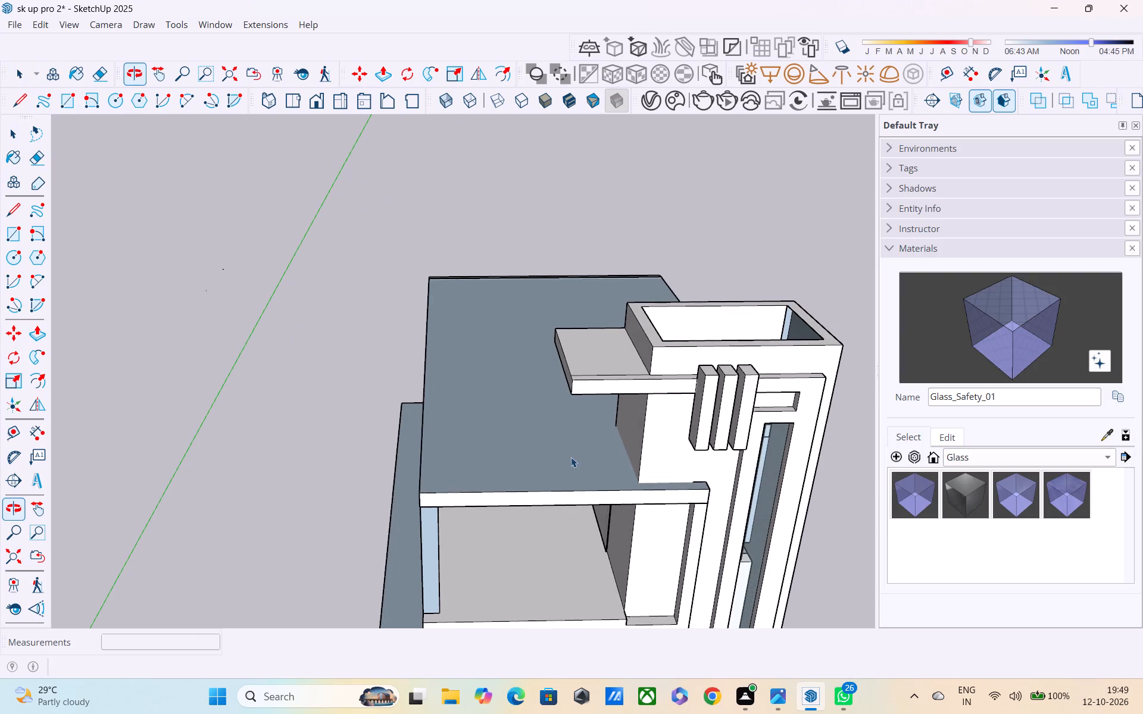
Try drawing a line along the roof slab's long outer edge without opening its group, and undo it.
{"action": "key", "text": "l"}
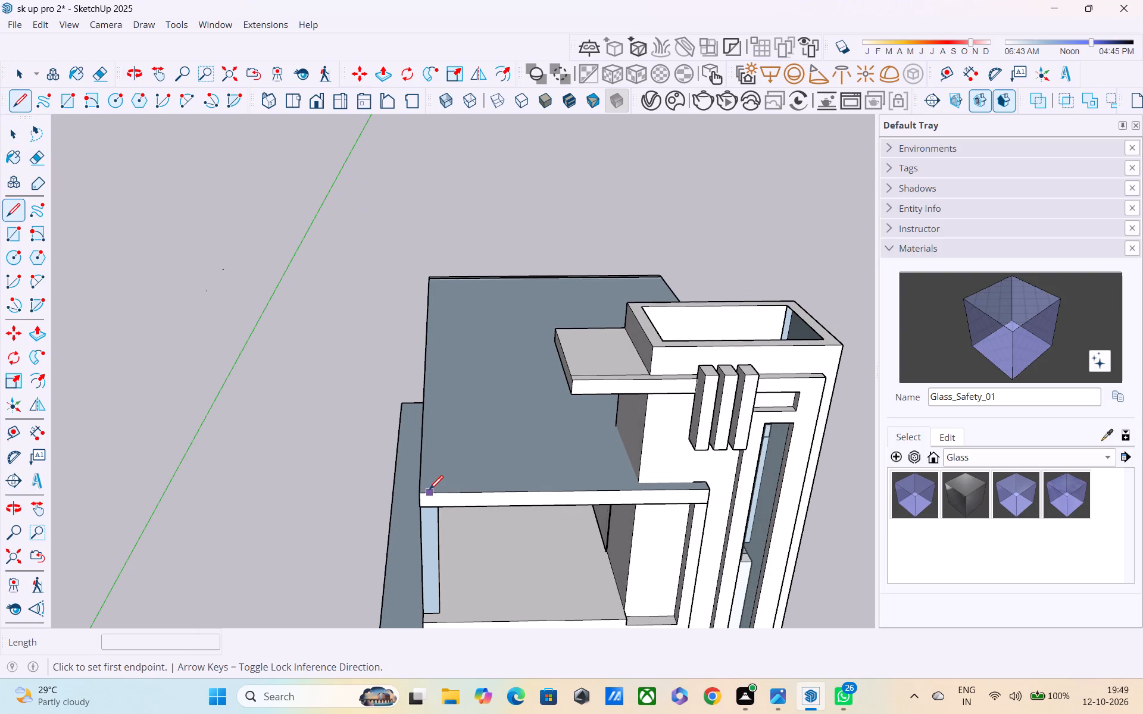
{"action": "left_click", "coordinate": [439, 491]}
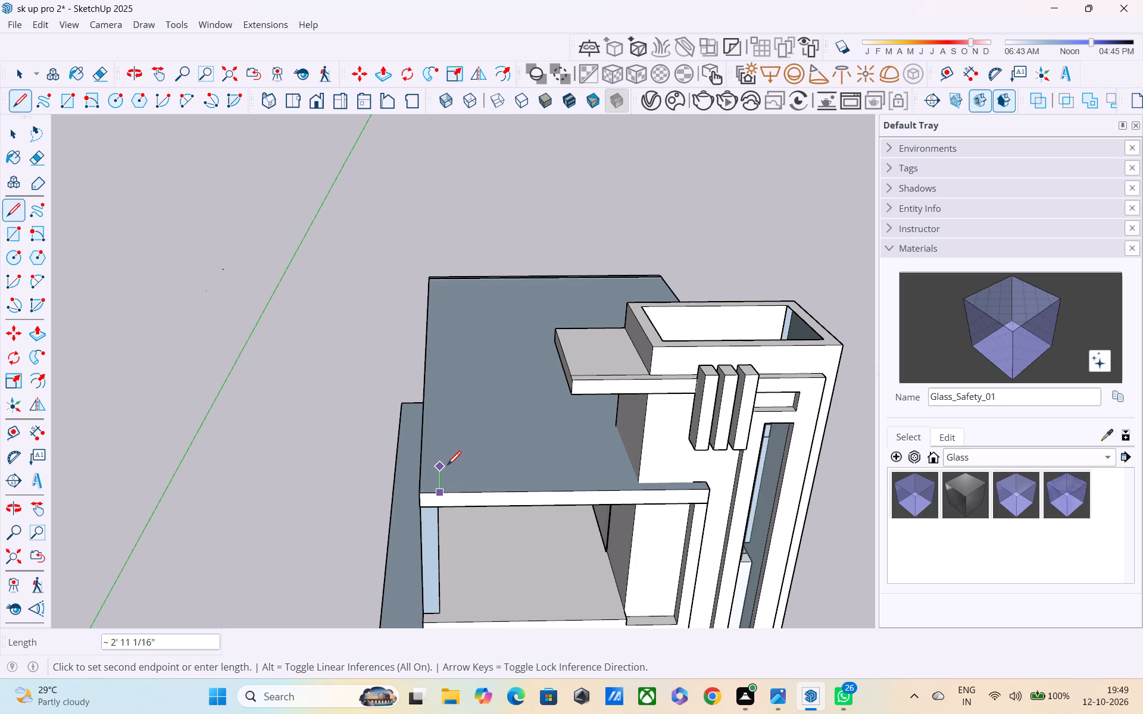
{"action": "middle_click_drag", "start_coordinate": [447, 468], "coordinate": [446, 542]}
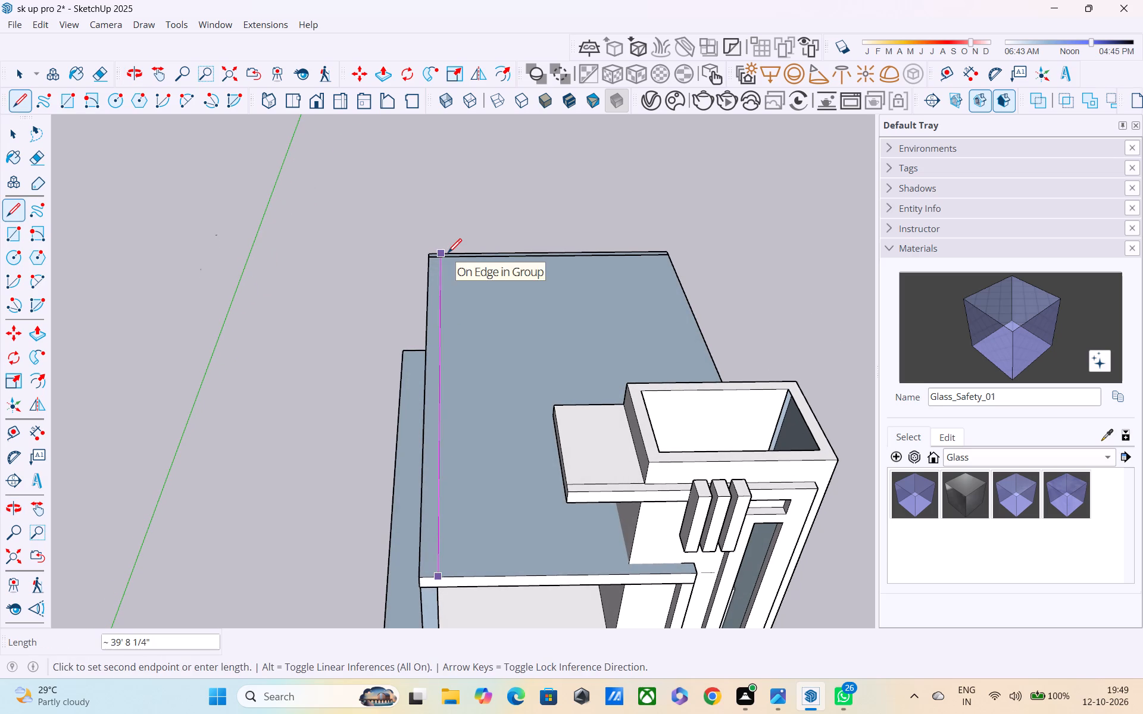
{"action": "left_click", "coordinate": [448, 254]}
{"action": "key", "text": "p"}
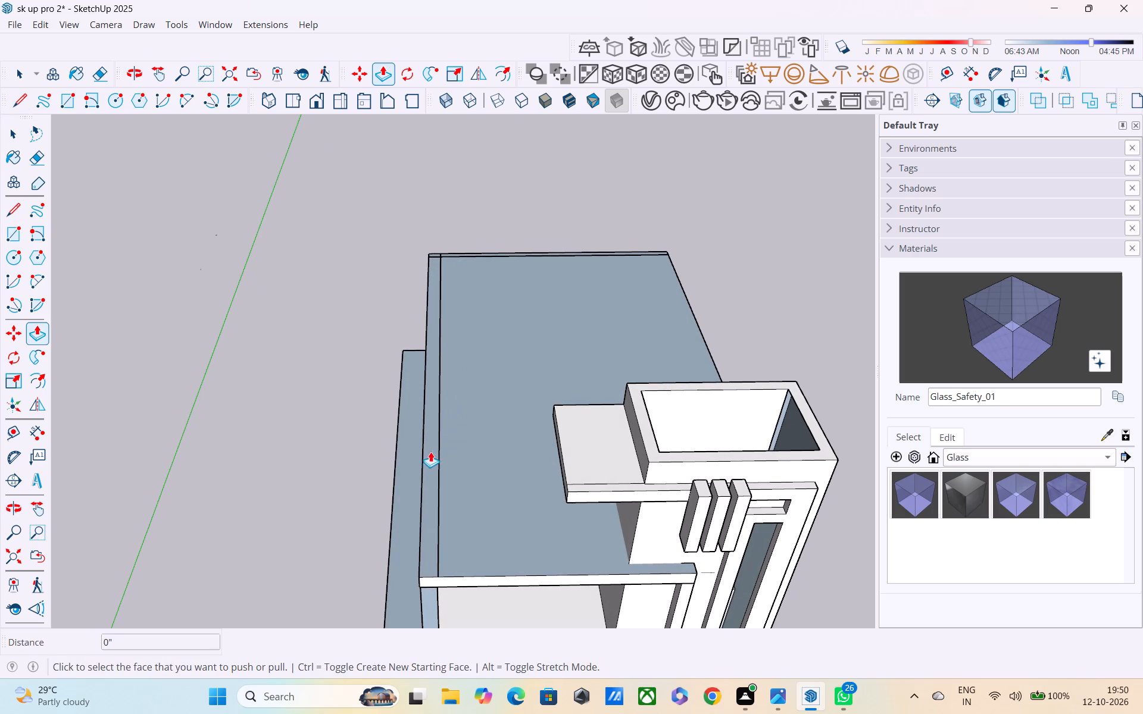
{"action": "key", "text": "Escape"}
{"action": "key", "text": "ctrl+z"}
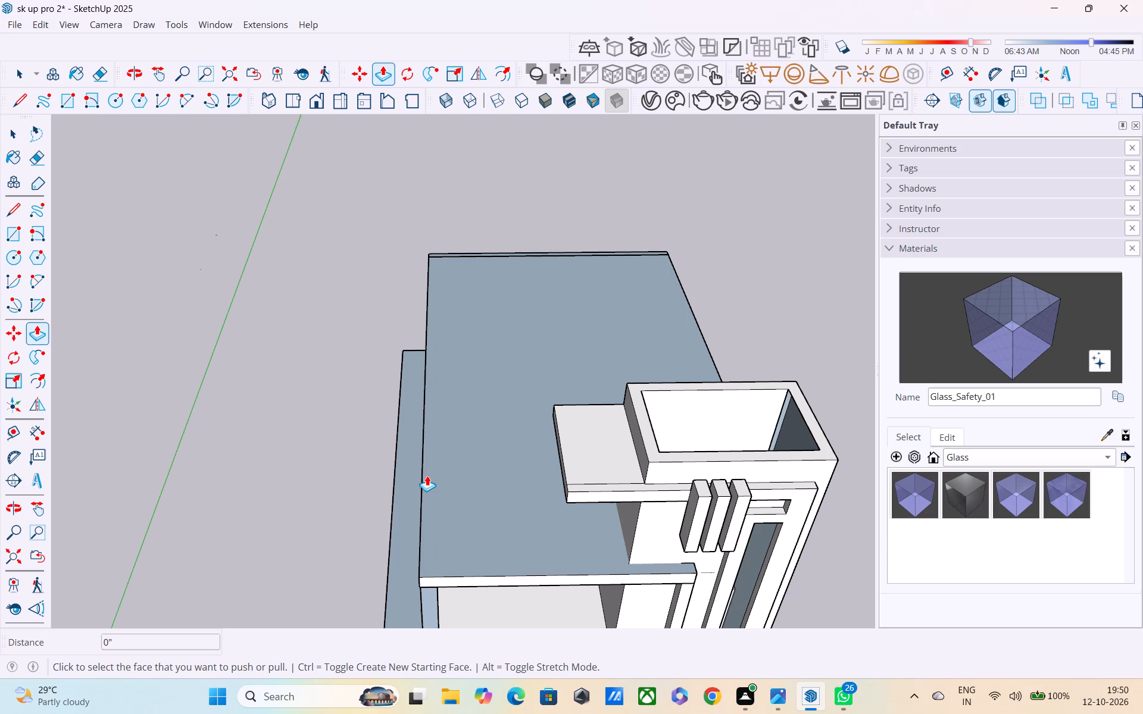
Open the roof slab's group and draw a line parallel to its long outer edge, plus a slanted line of about 38' back towards the front corner.
{"action": "key", "text": "space"}
{"action": "double_click", "coordinate": [465, 505]}
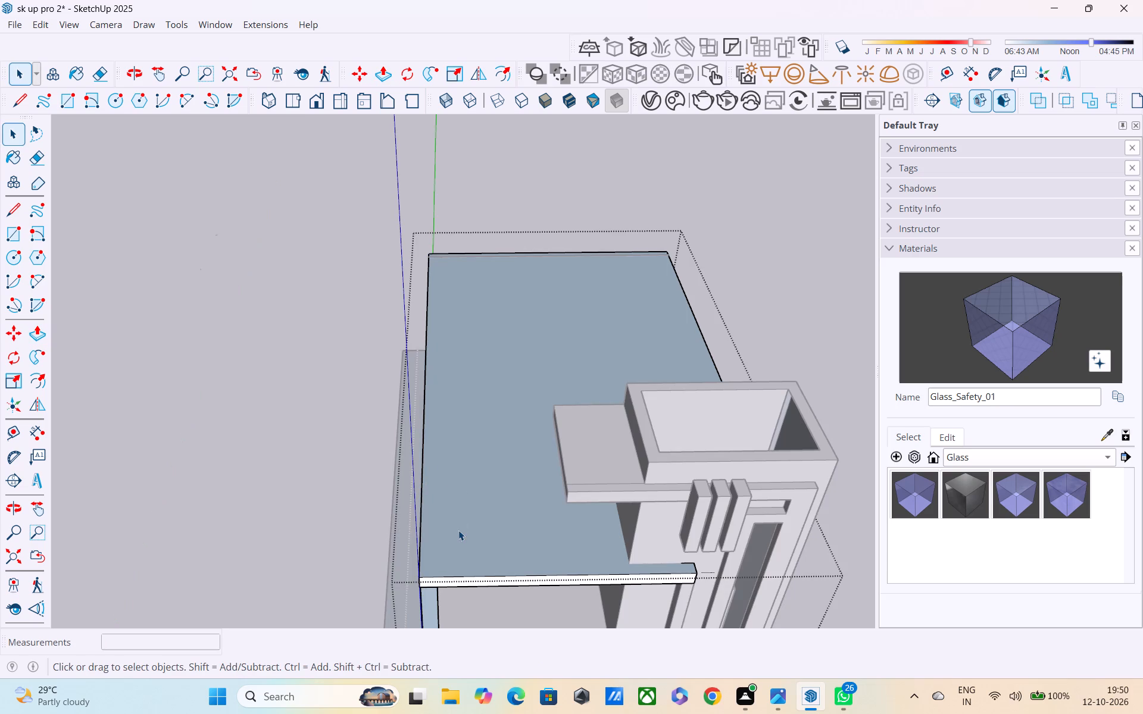
{"action": "key", "text": "l"}
{"action": "left_click", "coordinate": [437, 580]}
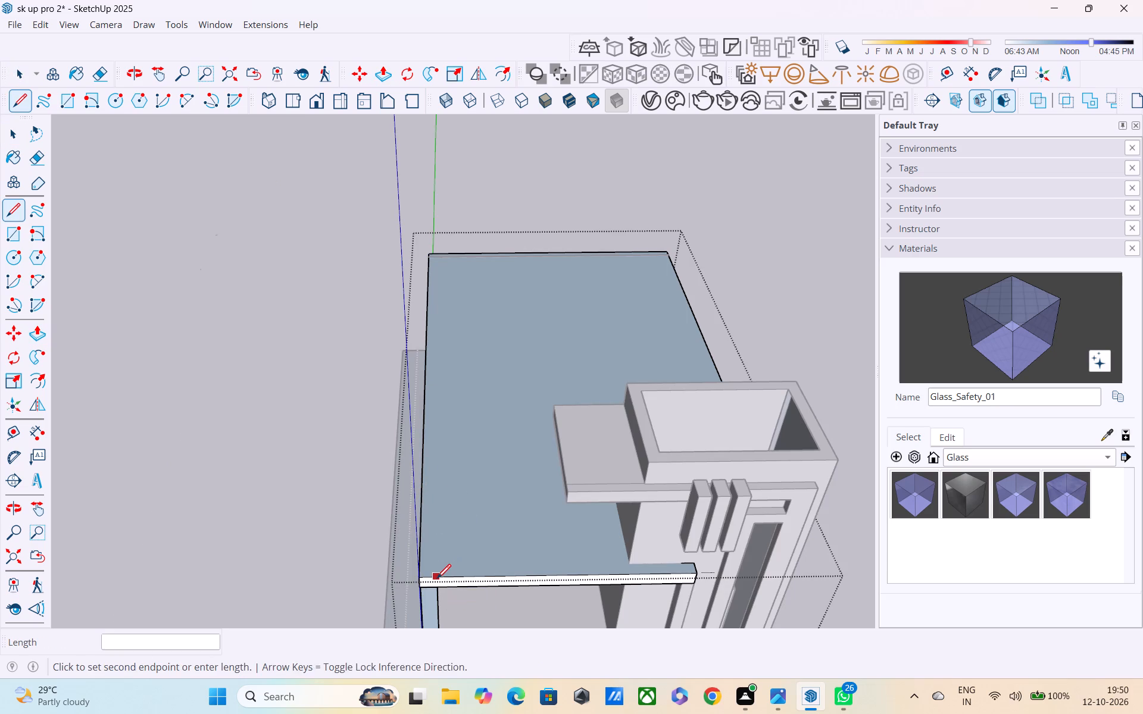
{"action": "left_click", "coordinate": [441, 258]}
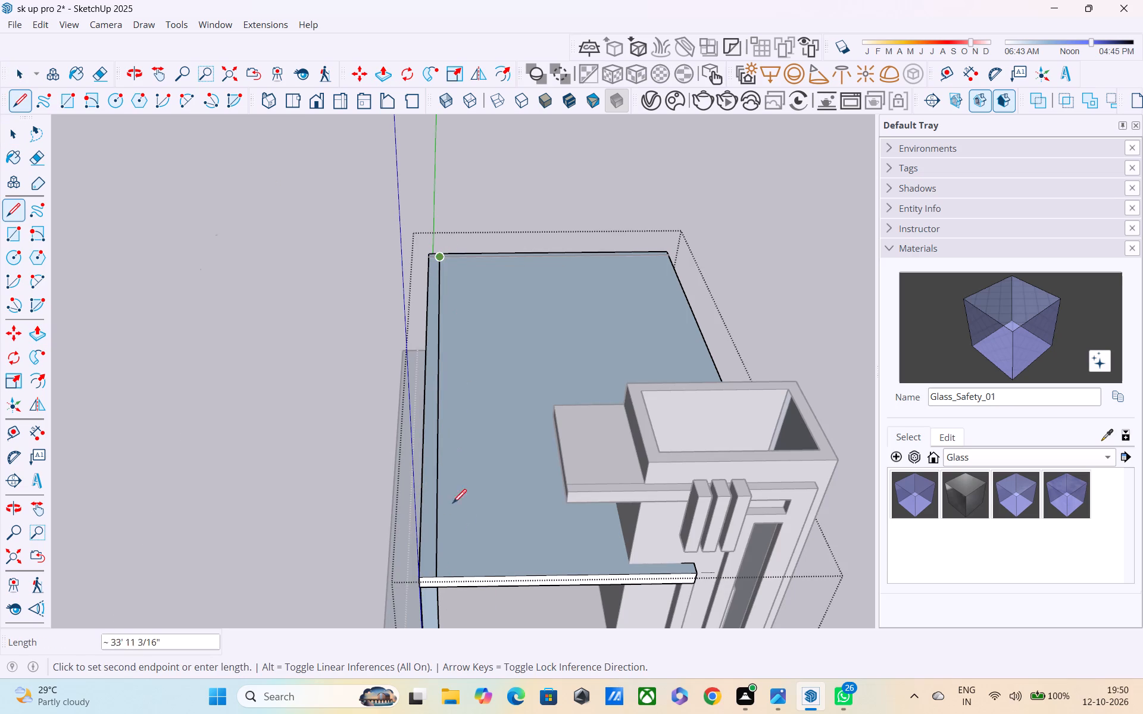
{"action": "left_click", "coordinate": [422, 566]}
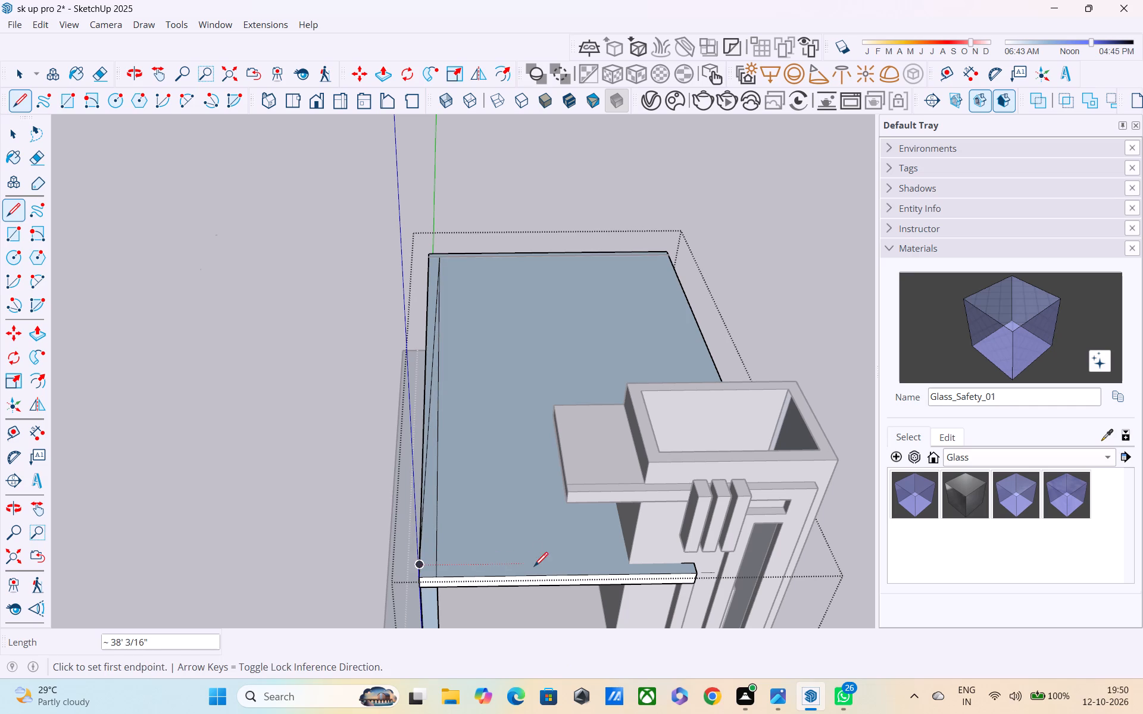
Outline a narrow strip at the roof slab's front corner, about 4' 3 3/4" long and 11 1/4" deep.
{"action": "left_click", "coordinate": [488, 563]}
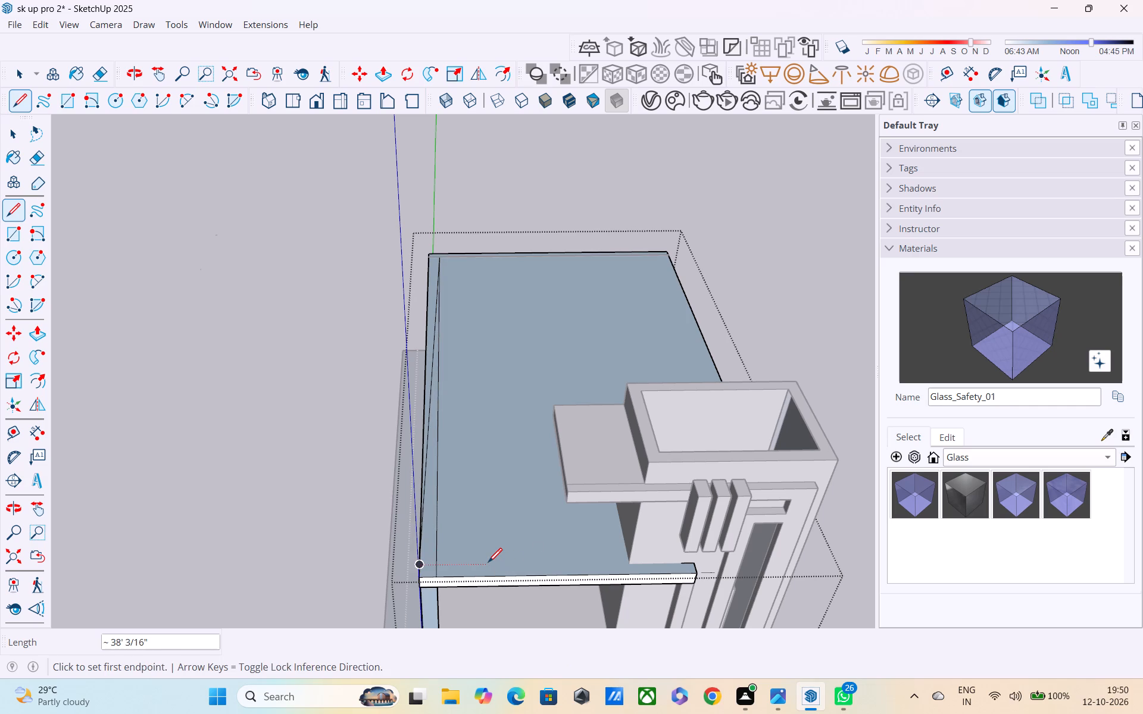
{"action": "left_click", "coordinate": [490, 564]}
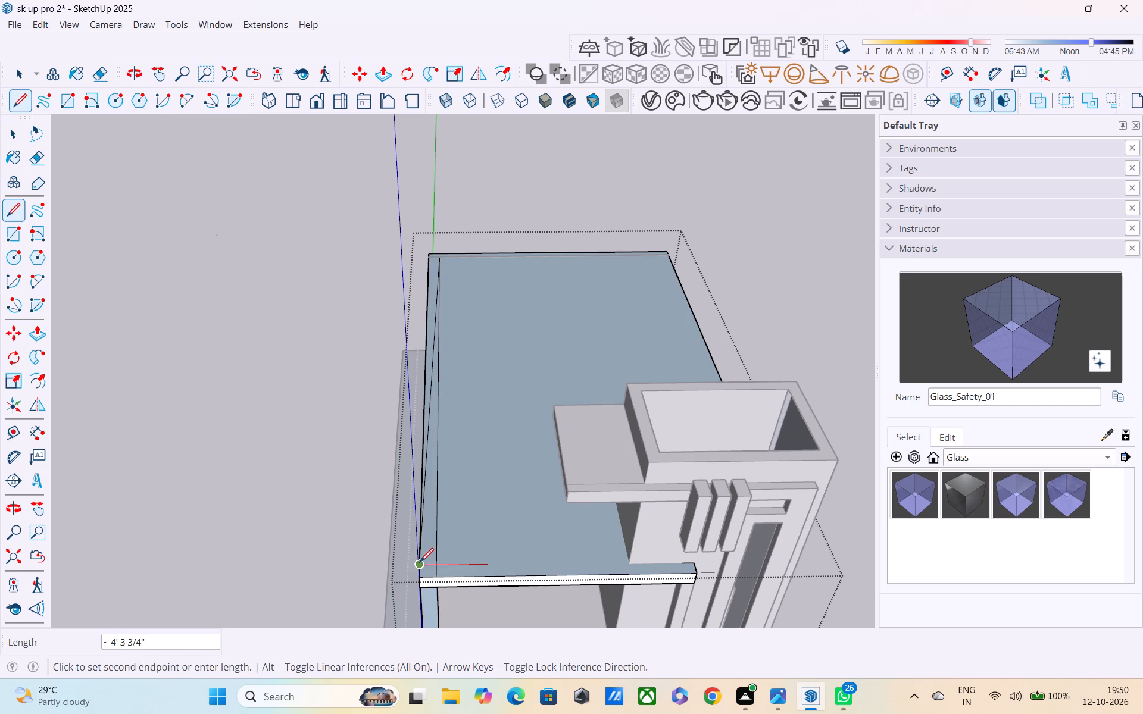
{"action": "left_click", "coordinate": [420, 563]}
{"action": "left_click", "coordinate": [491, 563]}
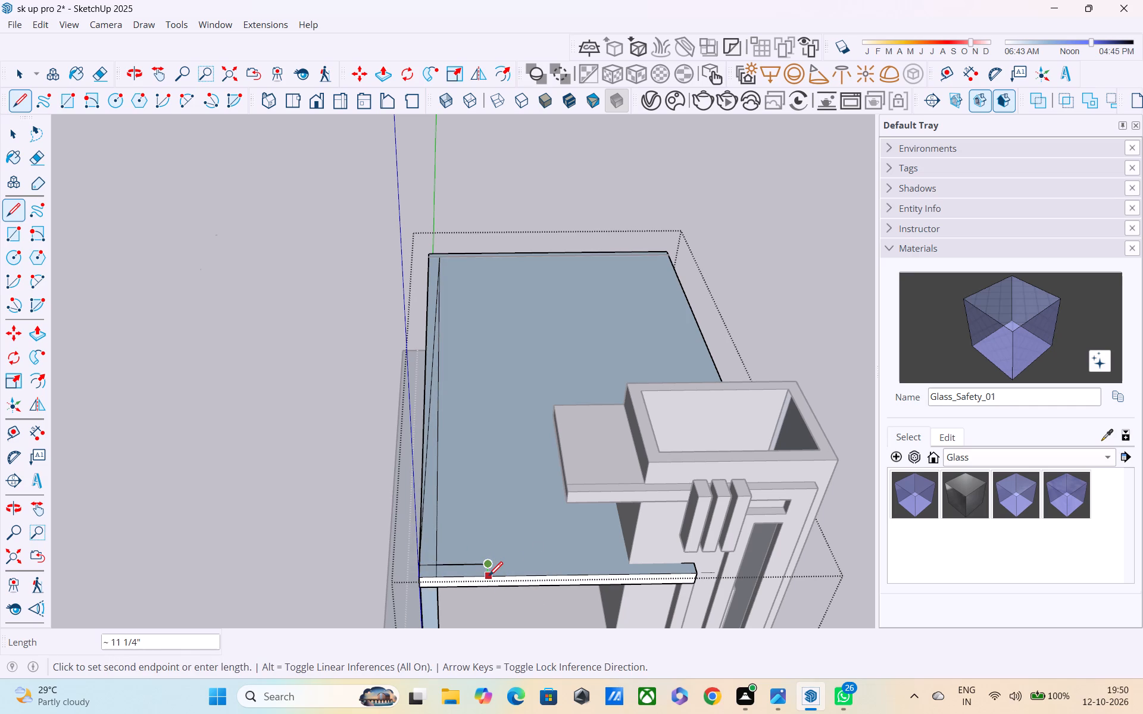
{"action": "left_click", "coordinate": [489, 577]}
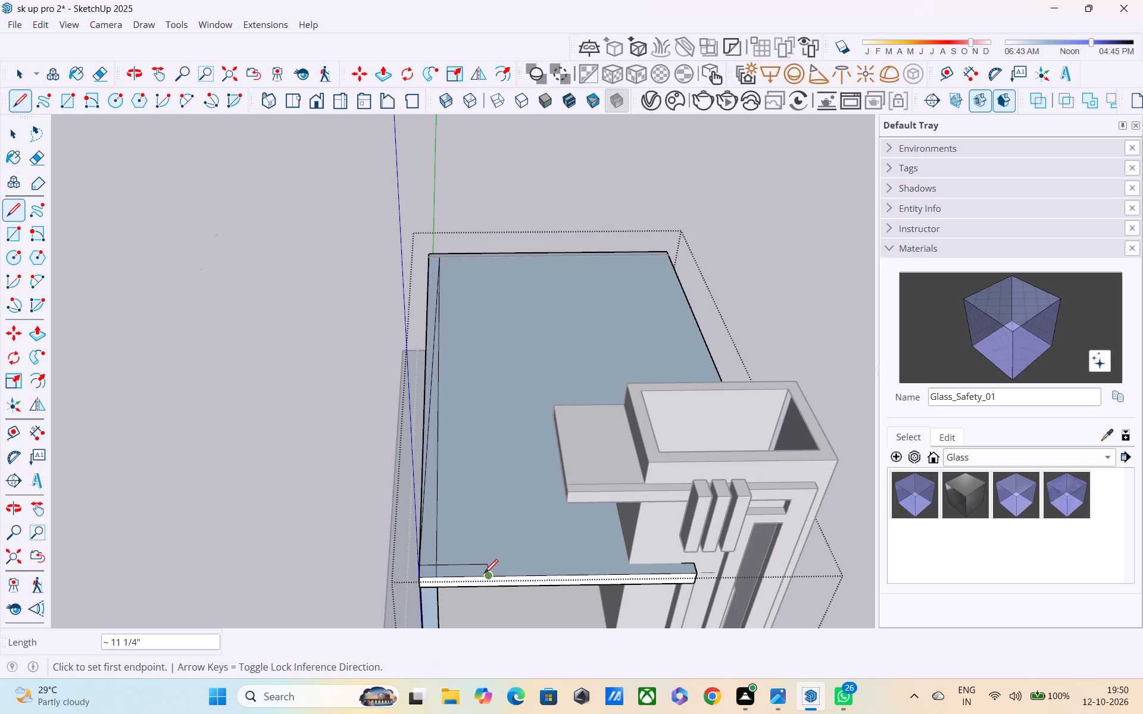
Erase the line stub crossing the corner strip and the slanted line beside the long edge, keeping the strip's inner edge.
{"action": "key", "text": "e"}
{"action": "left_click", "coordinate": [439, 572]}
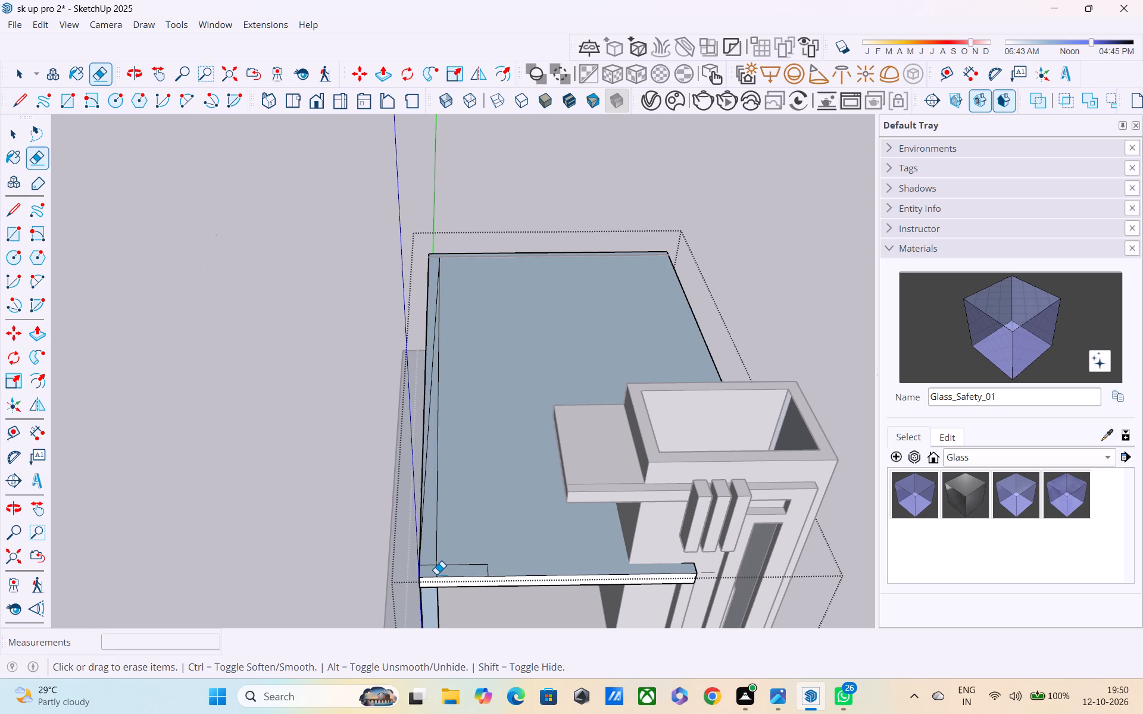
{"action": "left_click", "coordinate": [436, 574]}
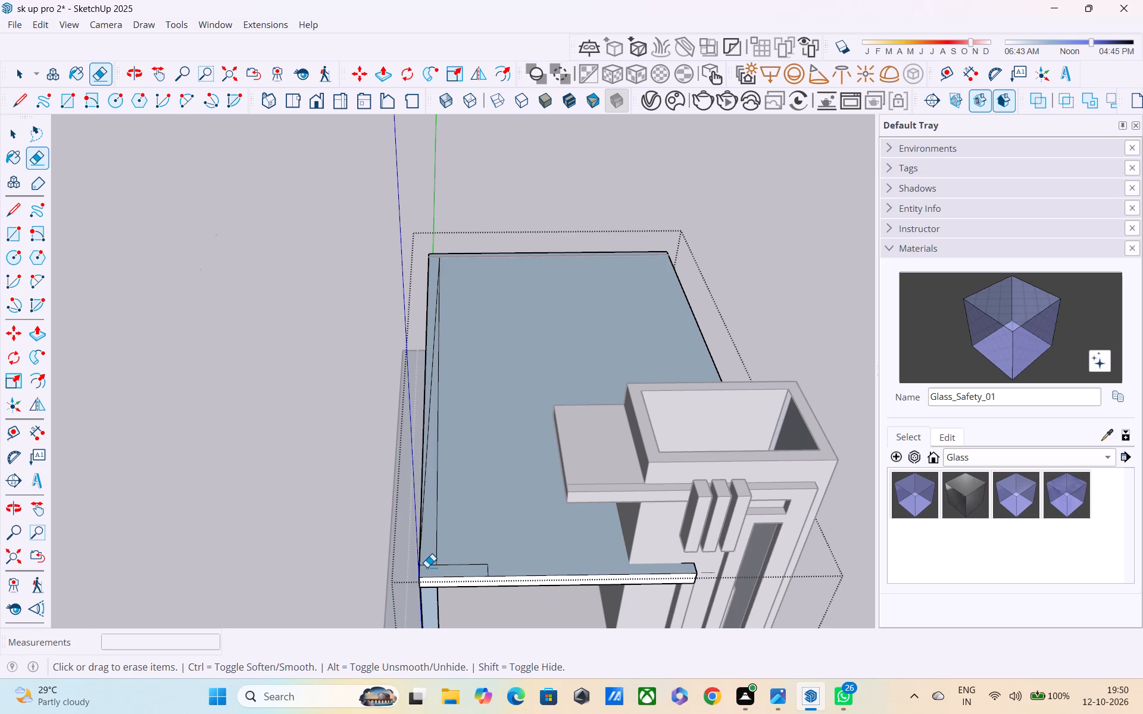
{"action": "left_click", "coordinate": [427, 566]}
{"action": "scroll", "coordinate": [461, 519], "scroll_direction": "down", "scroll_amount": 1}
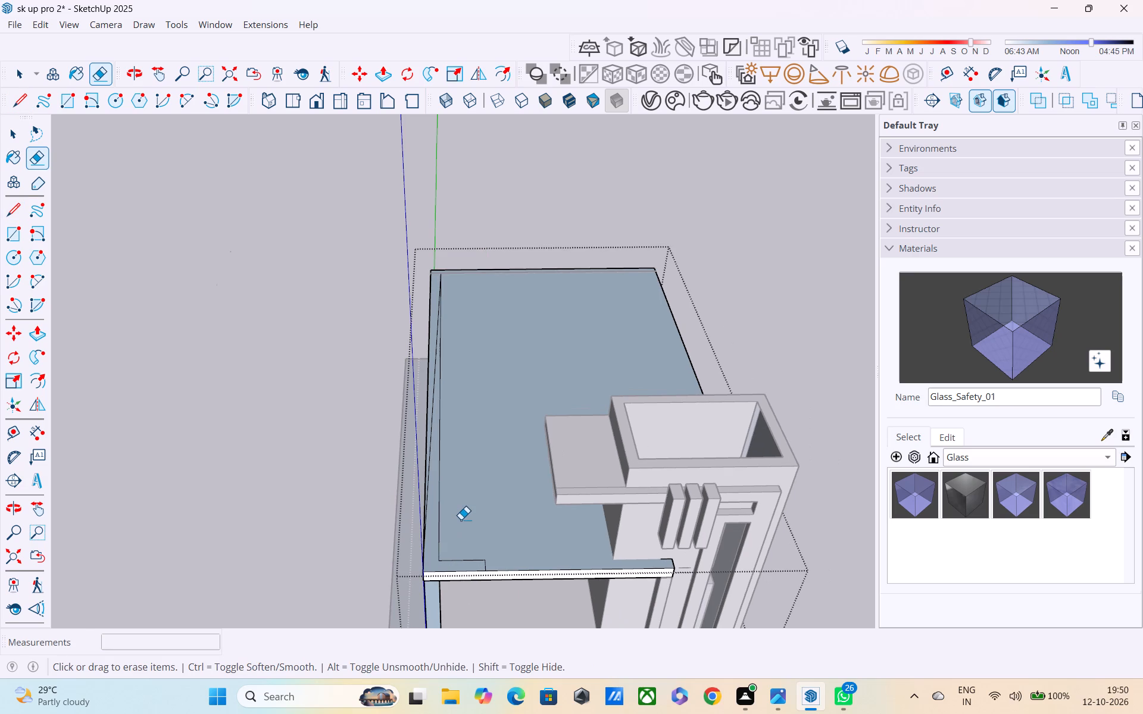
{"action": "key", "text": "ctrl+z"}
{"action": "left_click", "coordinate": [432, 432]}
Examine the roof slab's new strip outlines and select the connected geometry to check which faces they enclose.
{"action": "scroll", "coordinate": [432, 430], "scroll_direction": "down", "scroll_amount": 2}
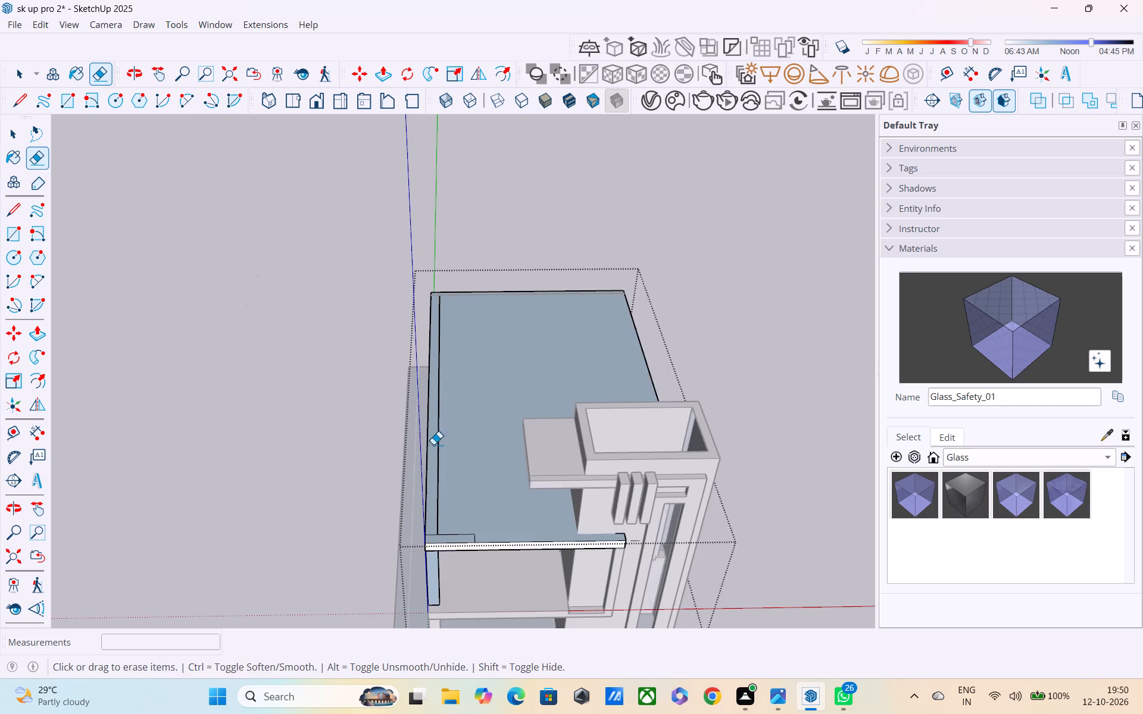
{"action": "middle_click_drag", "start_coordinate": [436, 464], "coordinate": [453, 390]}
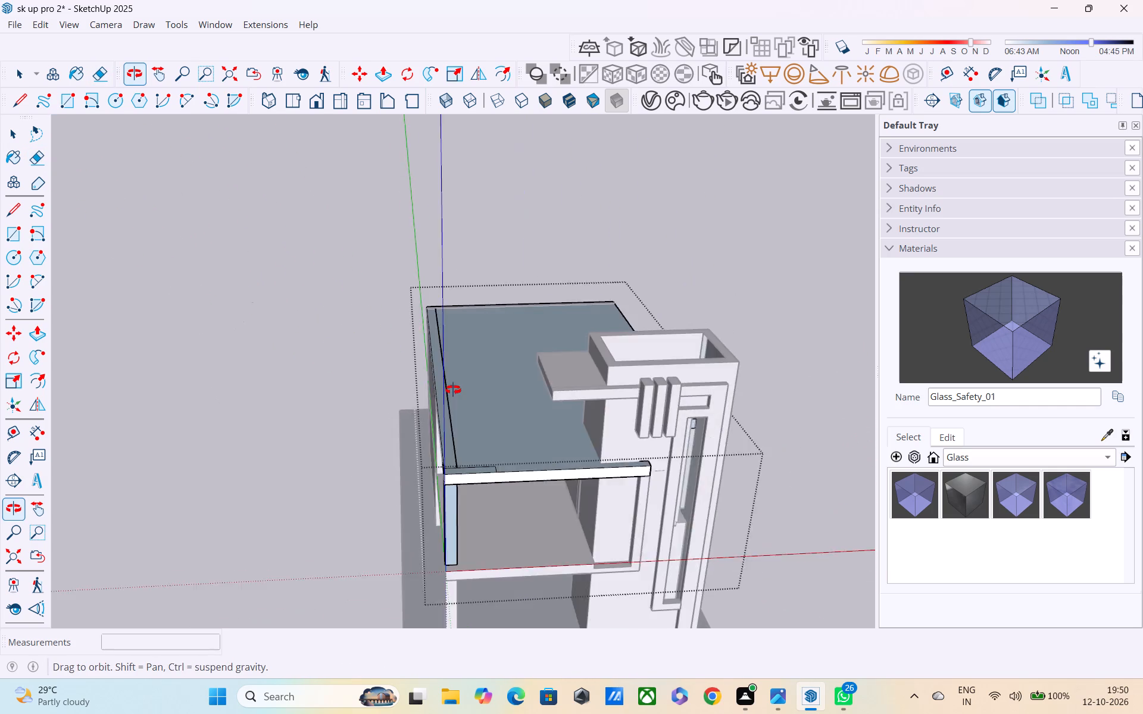
{"action": "middle_click_drag", "start_coordinate": [453, 390], "coordinate": [419, 363]}
{"action": "key", "text": "p"}
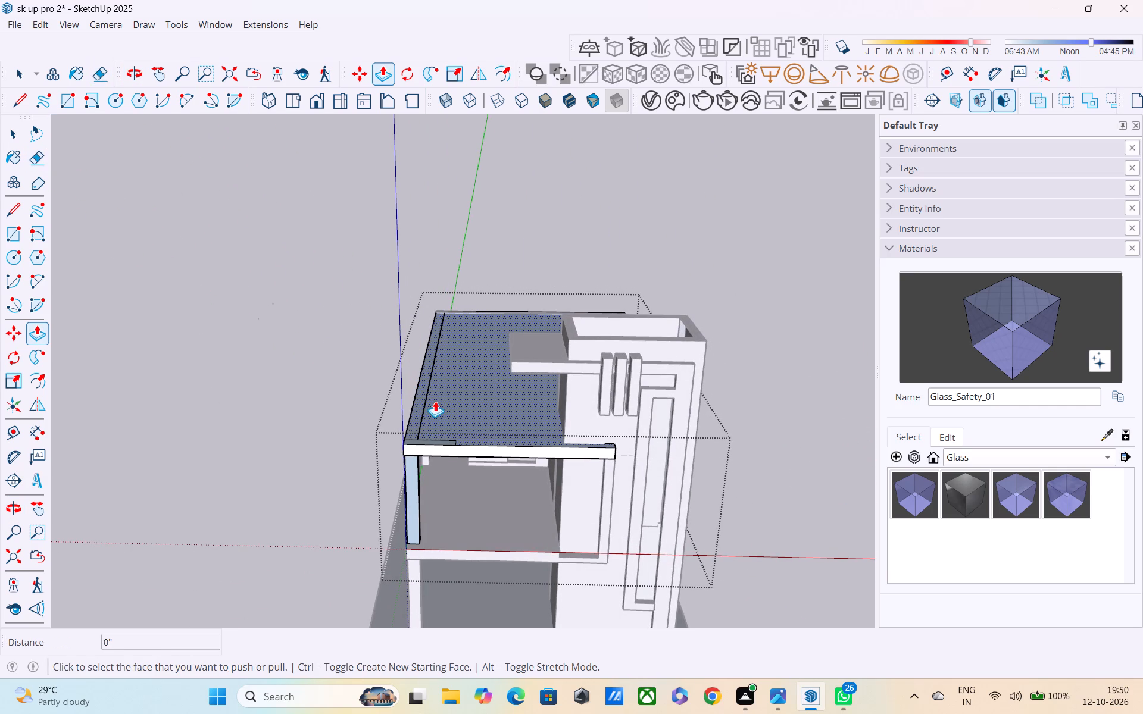
{"action": "middle_click_drag", "start_coordinate": [426, 412], "coordinate": [588, 472]}
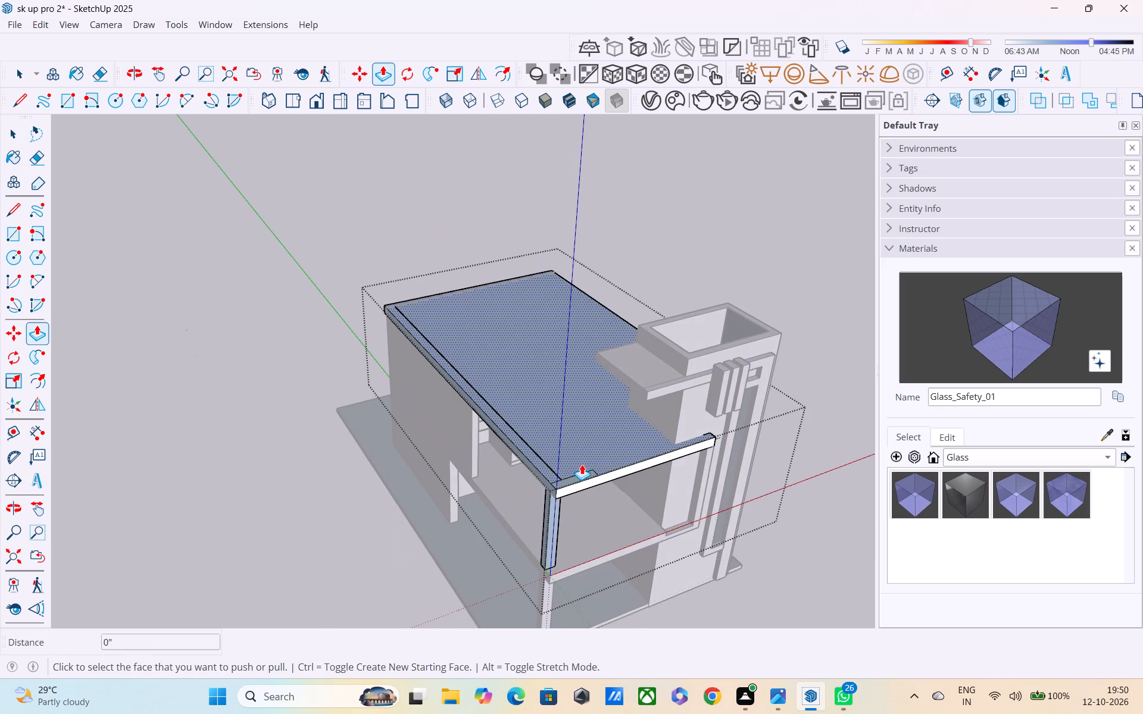
{"action": "key", "text": "space"}
{"action": "scroll", "coordinate": [545, 450], "scroll_direction": "up", "scroll_amount": 4}
{"action": "middle_click_drag", "start_coordinate": [533, 480], "coordinate": [511, 545]}
{"action": "triple_click", "coordinate": [492, 527]}
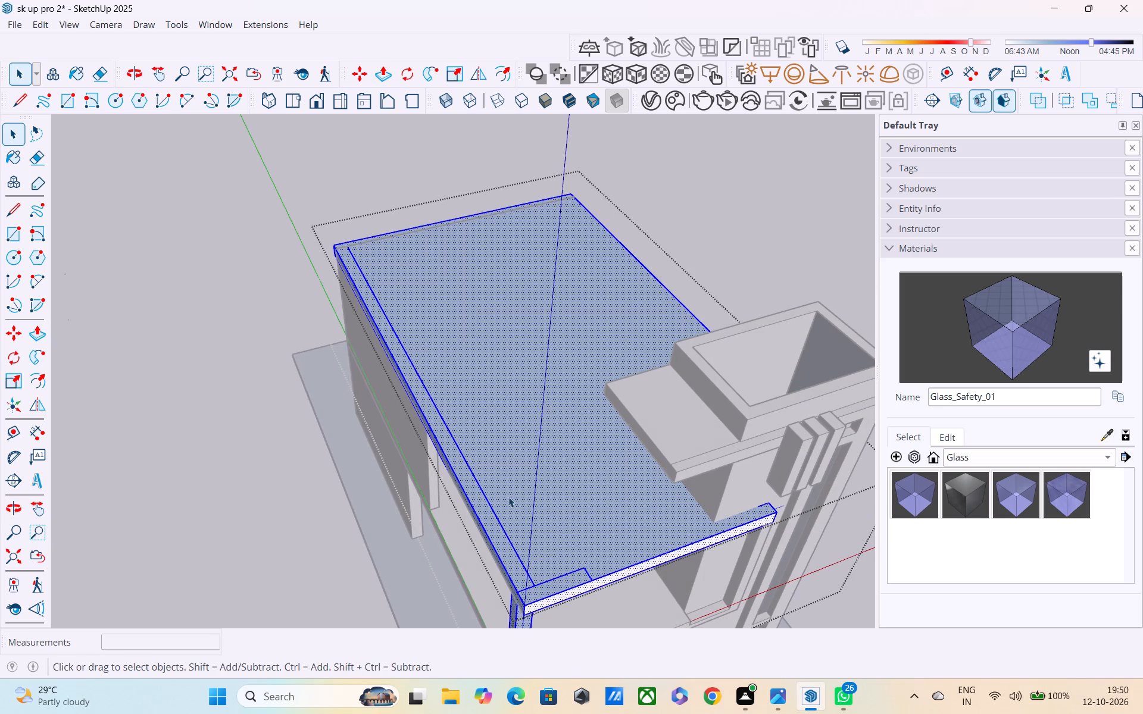
{"action": "triple_click", "coordinate": [519, 480]}
{"action": "left_click", "coordinate": [519, 489]}
{"action": "triple_click", "coordinate": [495, 552]}
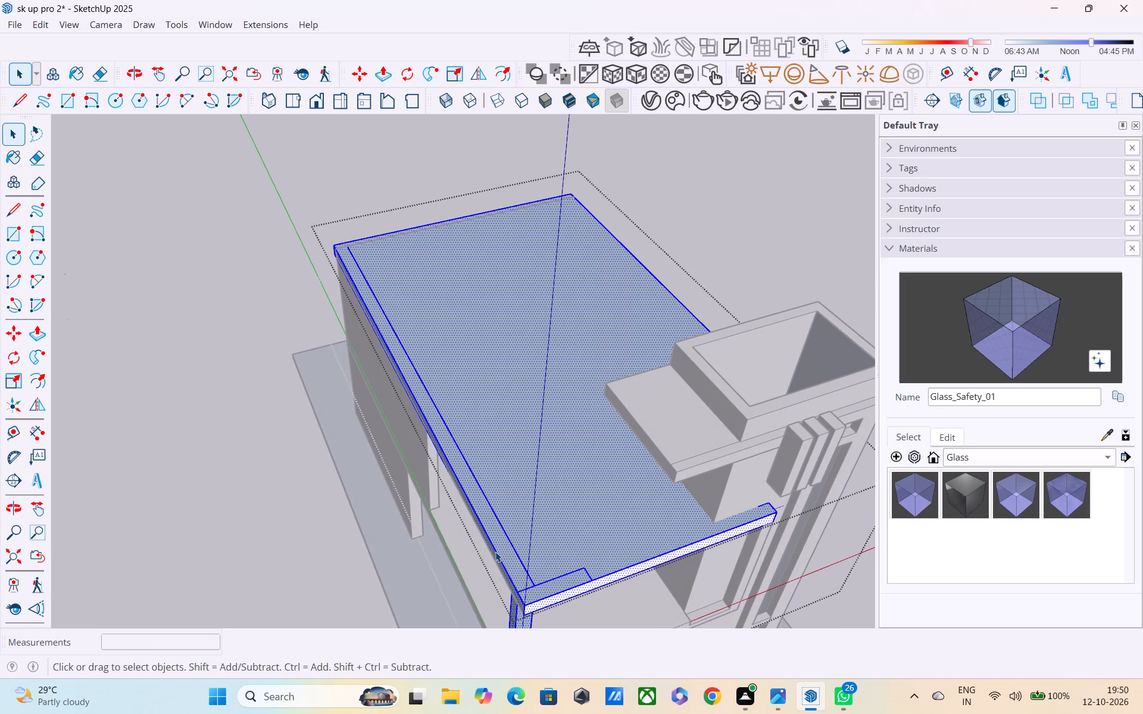
{"action": "left_click", "coordinate": [495, 552]}
{"action": "left_click", "coordinate": [519, 590]}
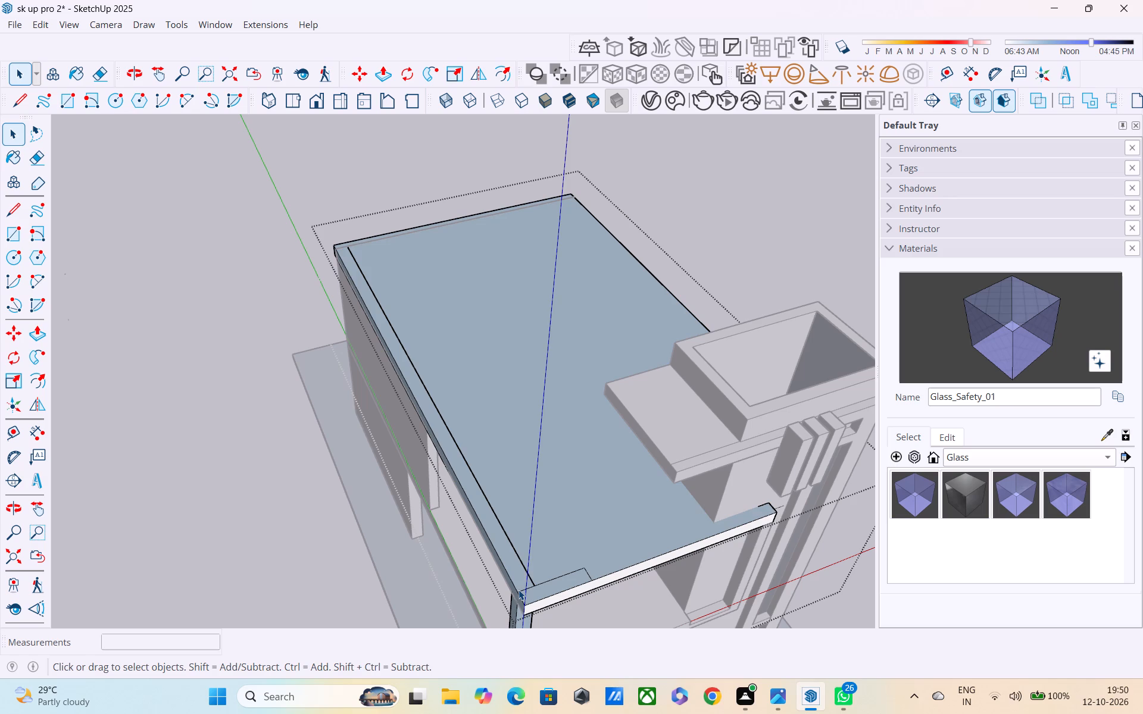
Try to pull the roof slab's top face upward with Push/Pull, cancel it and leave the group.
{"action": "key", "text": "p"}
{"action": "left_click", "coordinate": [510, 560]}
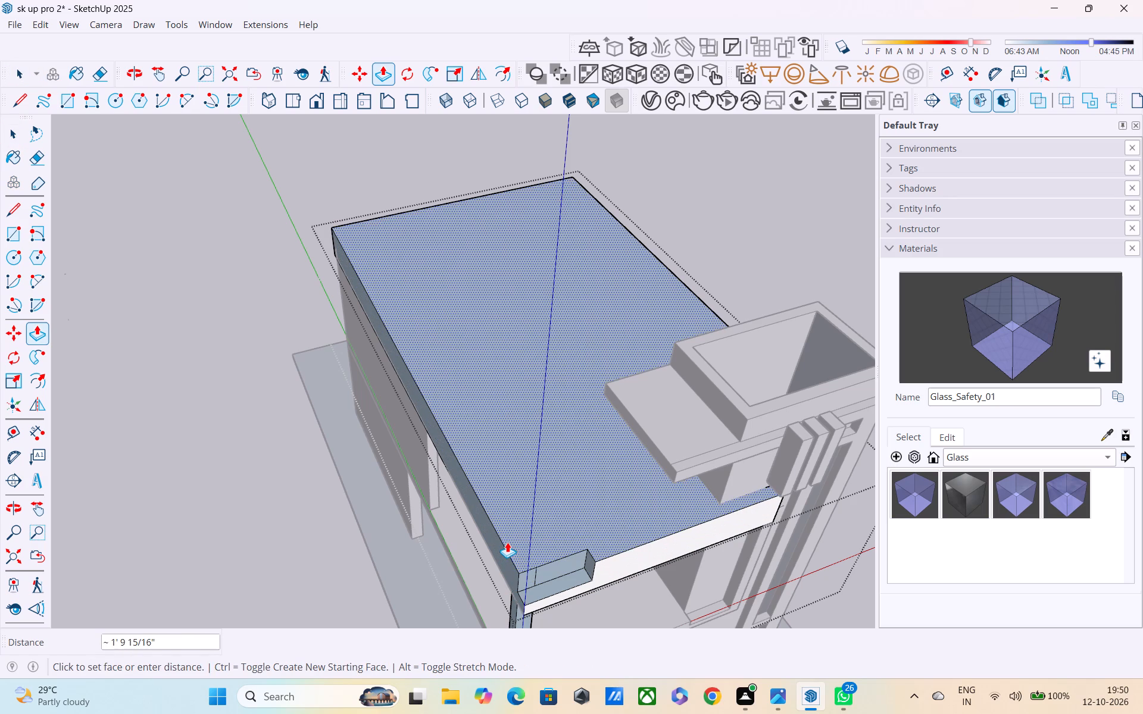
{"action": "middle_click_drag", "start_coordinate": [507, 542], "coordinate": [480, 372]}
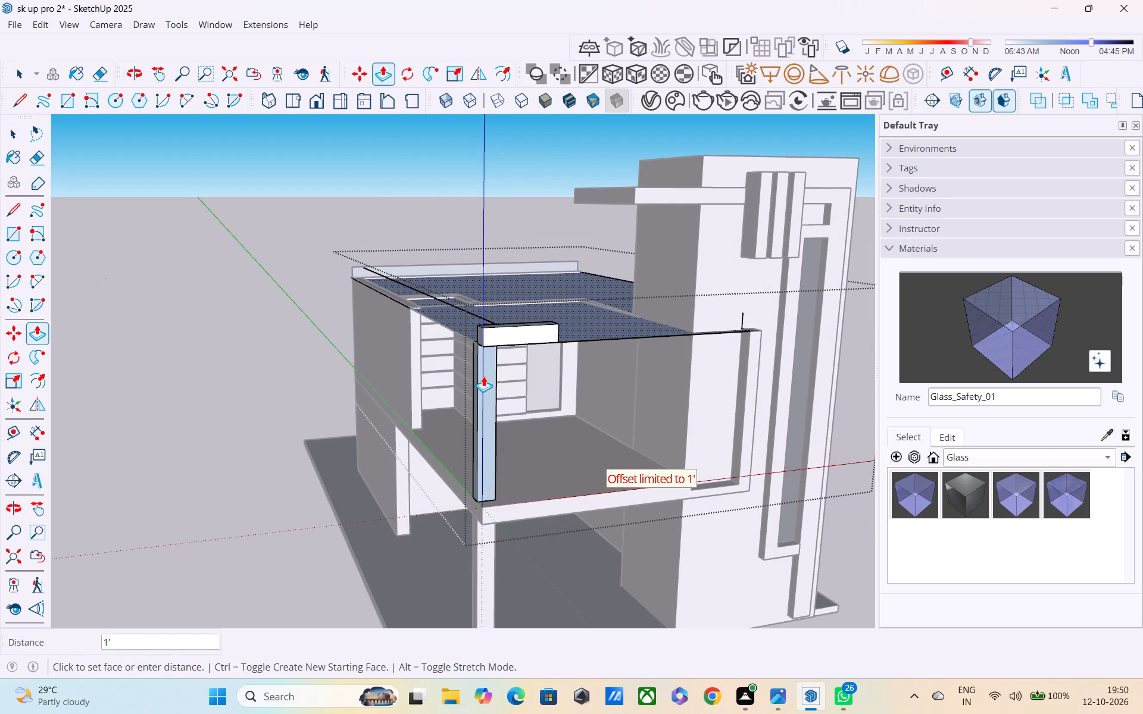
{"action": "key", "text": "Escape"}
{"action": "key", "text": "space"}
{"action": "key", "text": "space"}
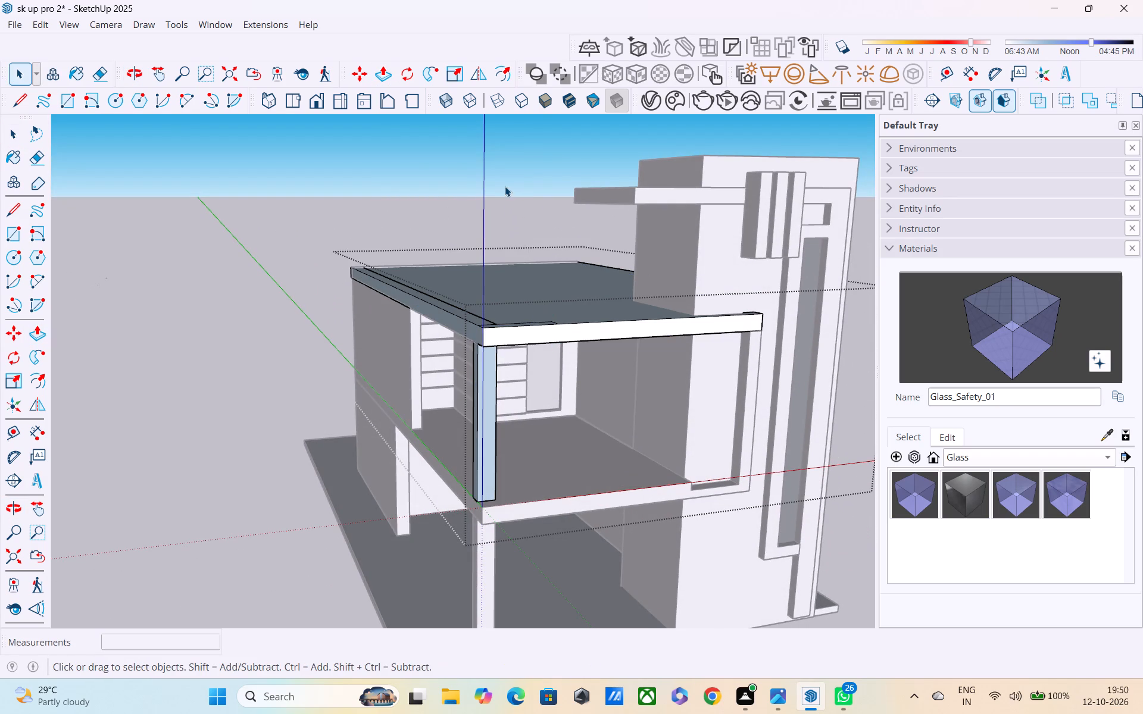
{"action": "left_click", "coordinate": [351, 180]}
Reopen the roof slab's group and retrace the strips' inner edges: about 38' along the side, 3' 2 3/4" along the front and 11 1/4" across.
{"action": "middle_click_drag", "start_coordinate": [411, 201], "coordinate": [390, 421]}
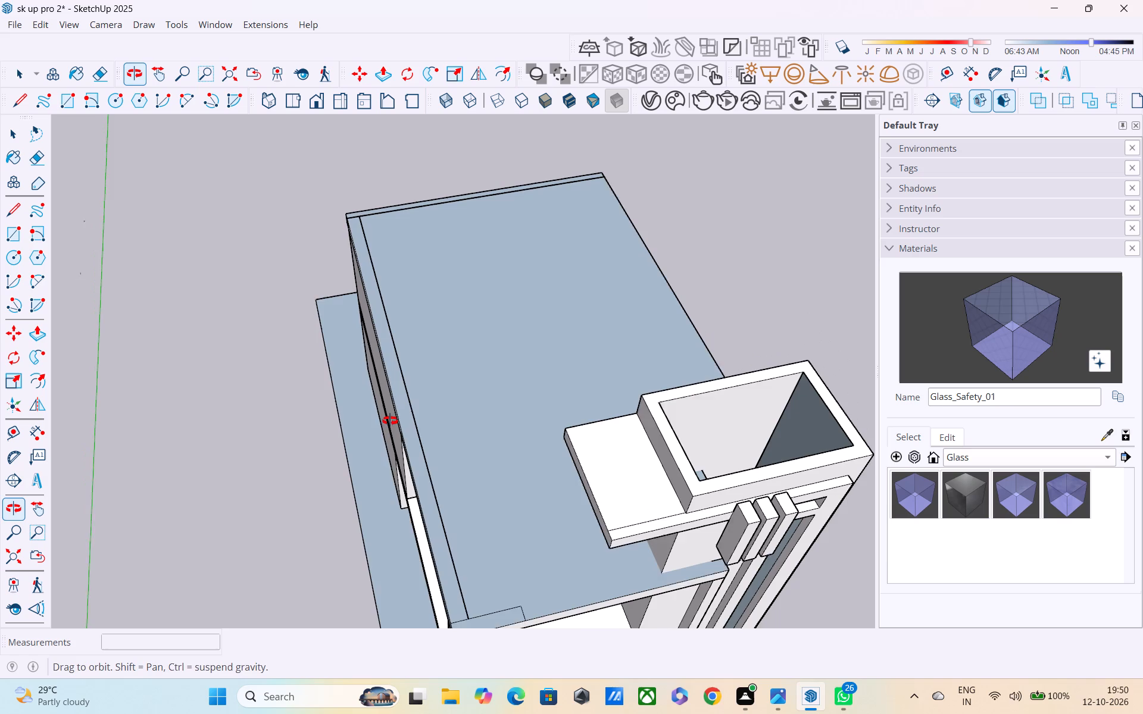
{"action": "middle_click_drag", "start_coordinate": [390, 421], "coordinate": [388, 424]}
{"action": "scroll", "coordinate": [410, 293], "scroll_direction": "up", "scroll_amount": 3}
{"action": "middle_click_drag", "start_coordinate": [409, 299], "coordinate": [376, 195]}
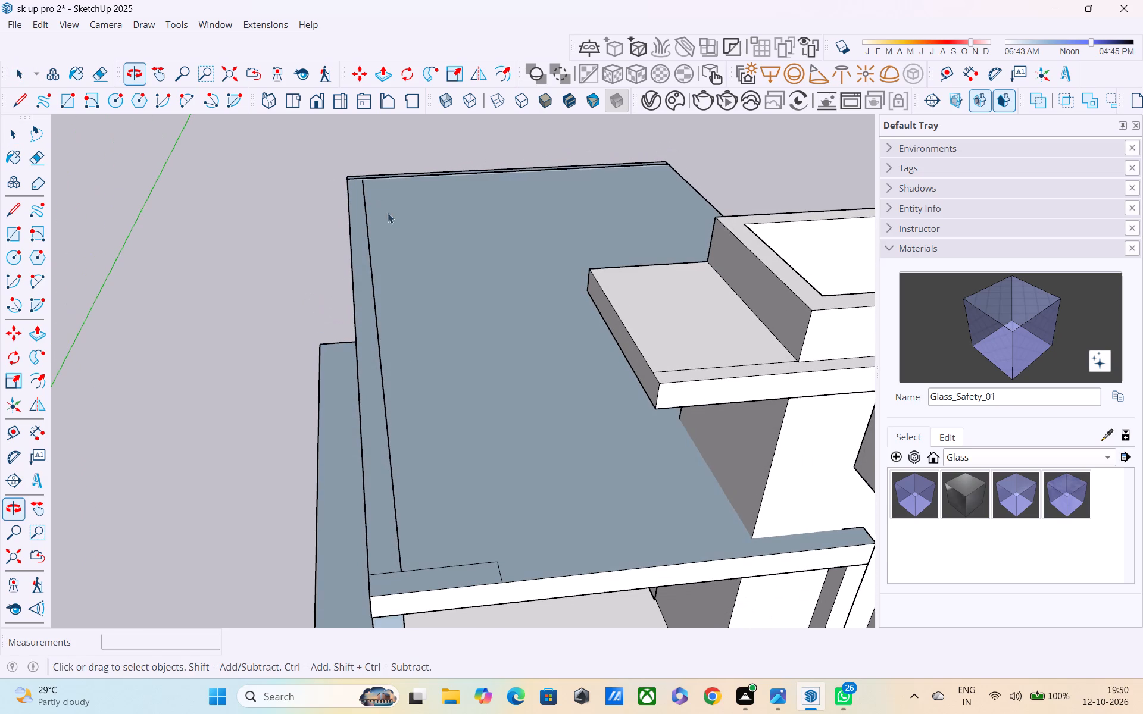
{"action": "left_click", "coordinate": [420, 600]}
{"action": "double_click", "coordinate": [417, 597]}
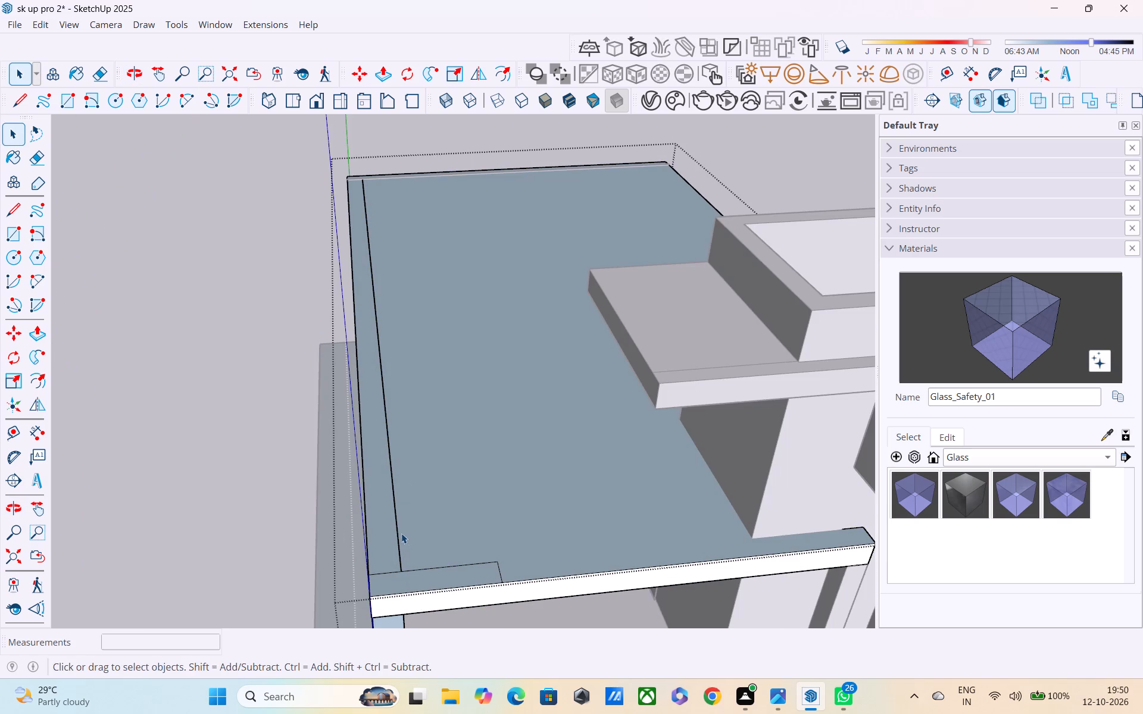
{"action": "key", "text": "l"}
{"action": "left_click", "coordinate": [404, 570]}
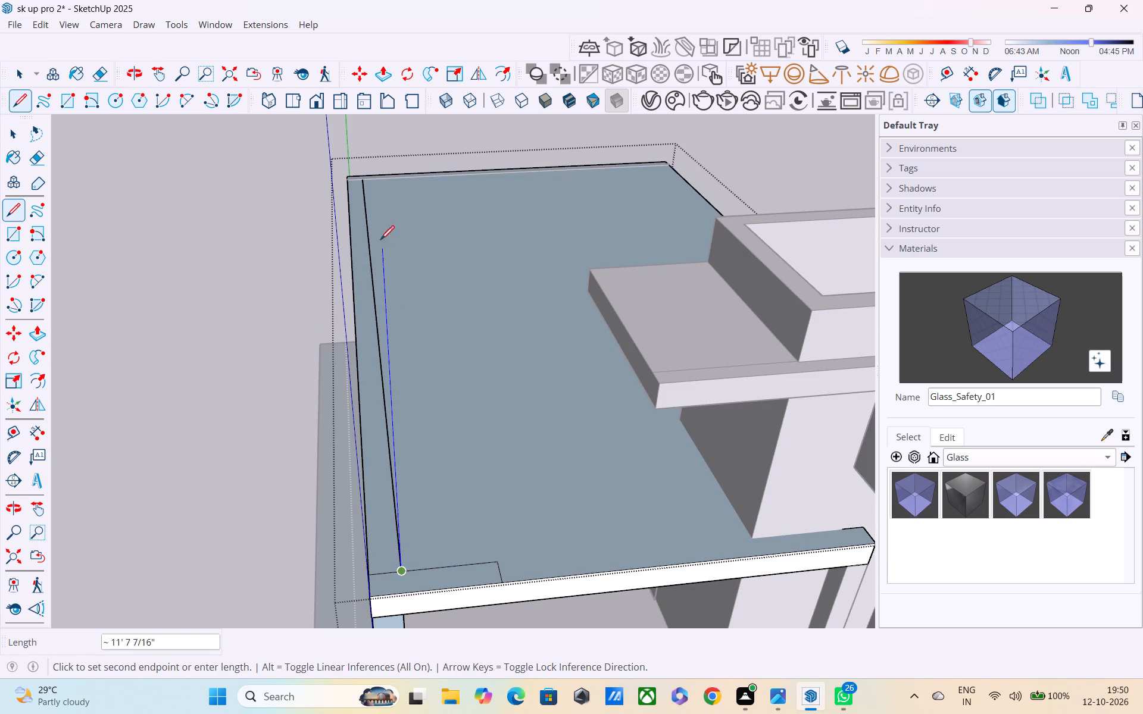
{"action": "left_click", "coordinate": [362, 180]}
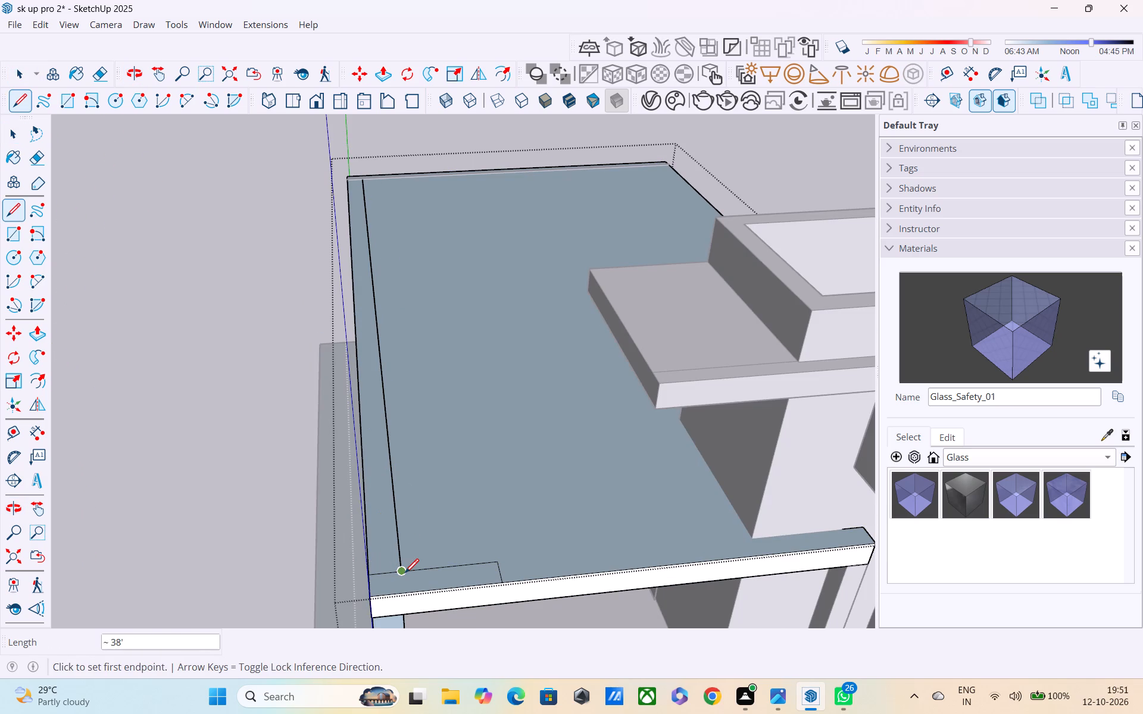
{"action": "left_click", "coordinate": [402, 570]}
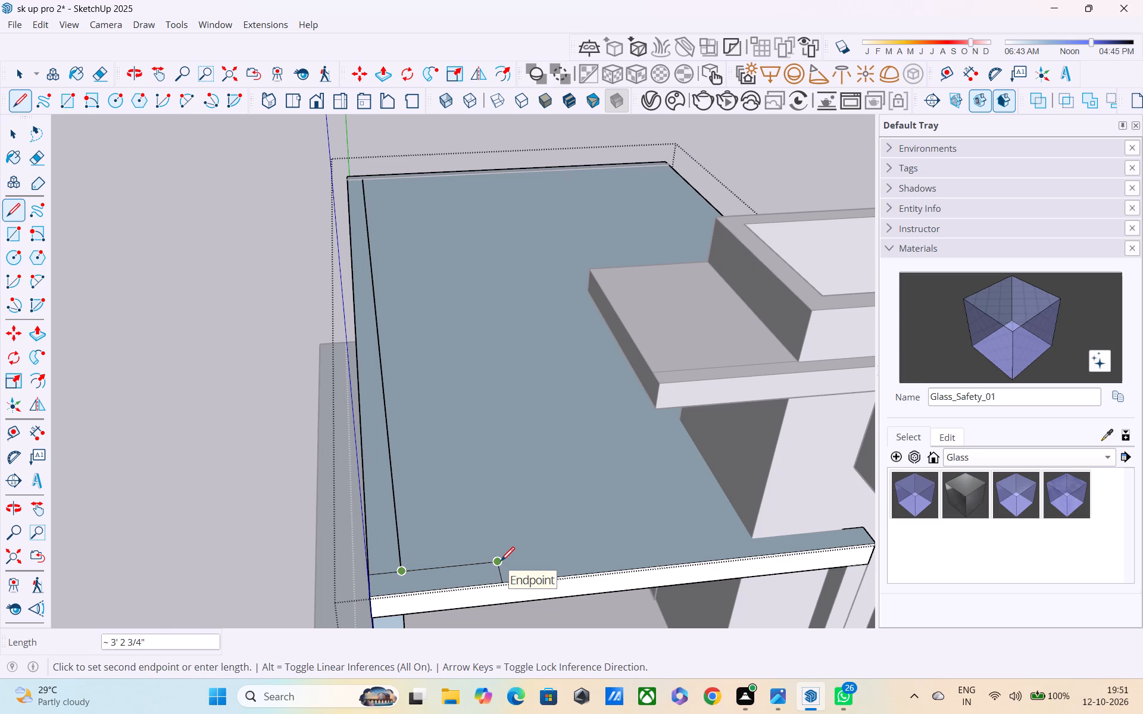
{"action": "left_click", "coordinate": [501, 562]}
{"action": "left_click", "coordinate": [501, 583]}
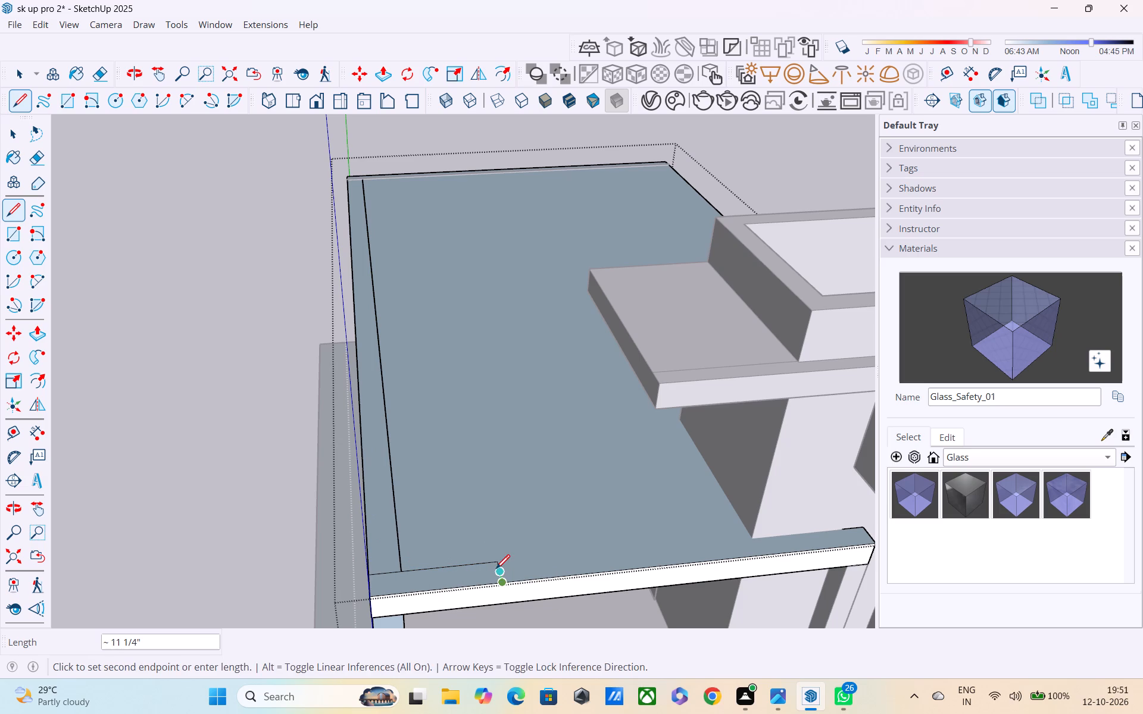
{"action": "left_click", "coordinate": [495, 565]}
Push/Pull the small rectangle at the roof slab's front corner upward by 3'.
{"action": "key", "text": "p"}
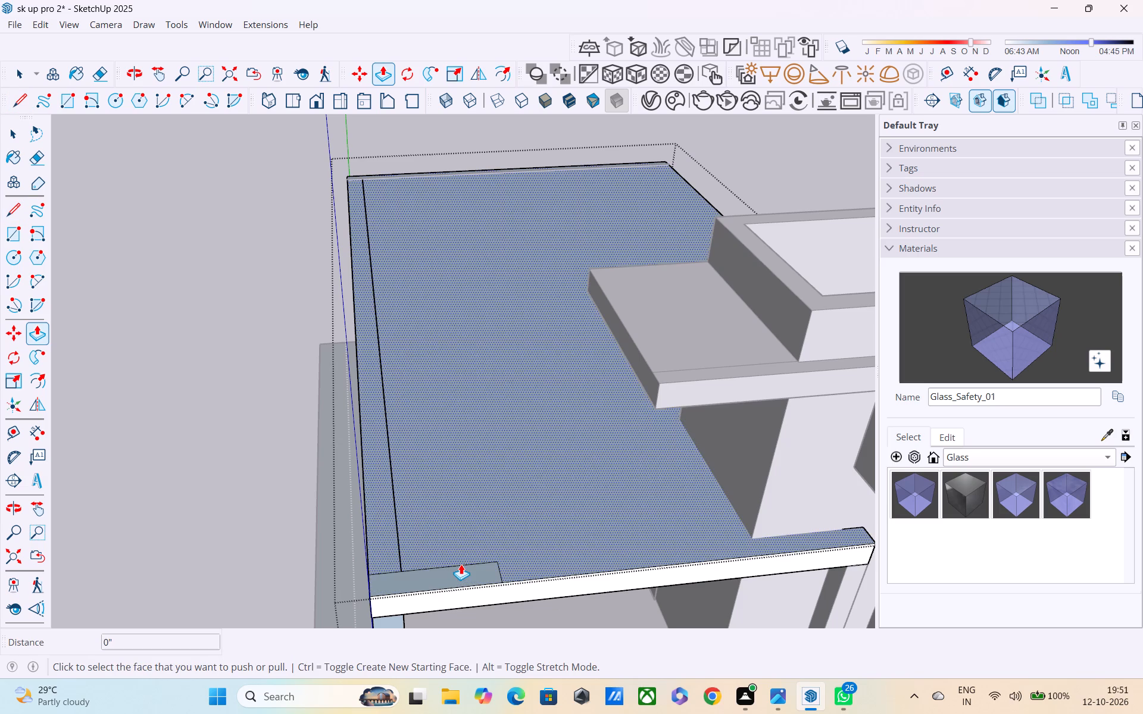
{"action": "left_click", "coordinate": [456, 572]}
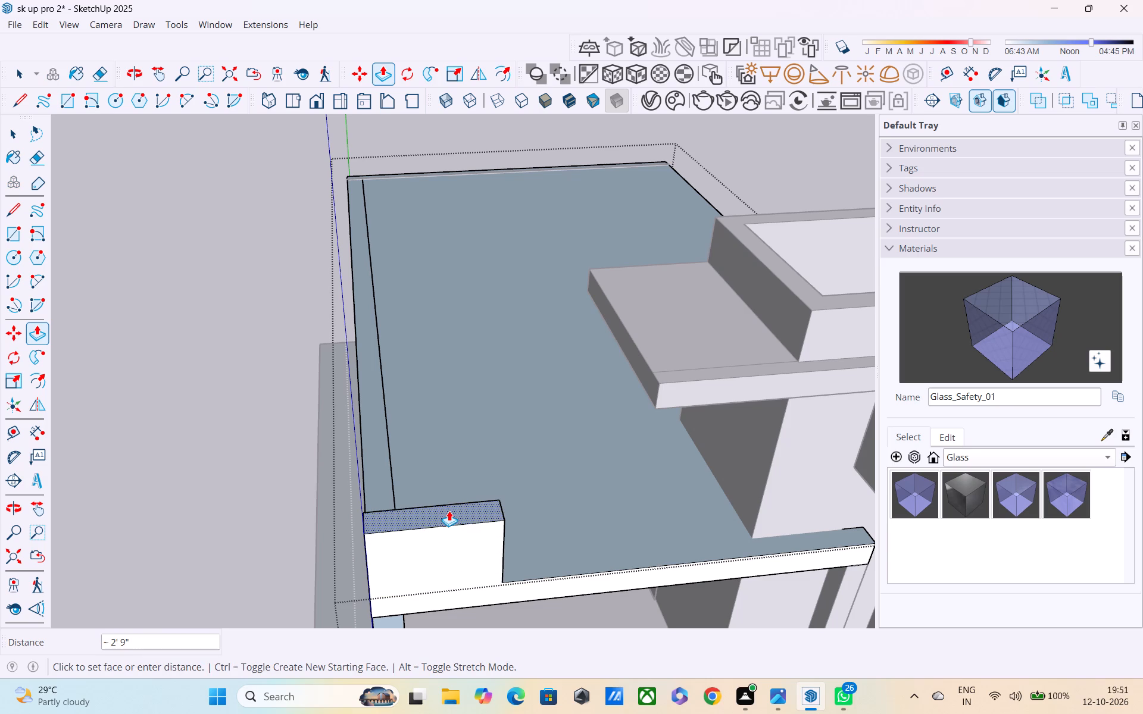
{"action": "middle_click_drag", "start_coordinate": [449, 511], "coordinate": [527, 538]}
{"action": "middle_click_drag", "start_coordinate": [510, 506], "coordinate": [461, 387]}
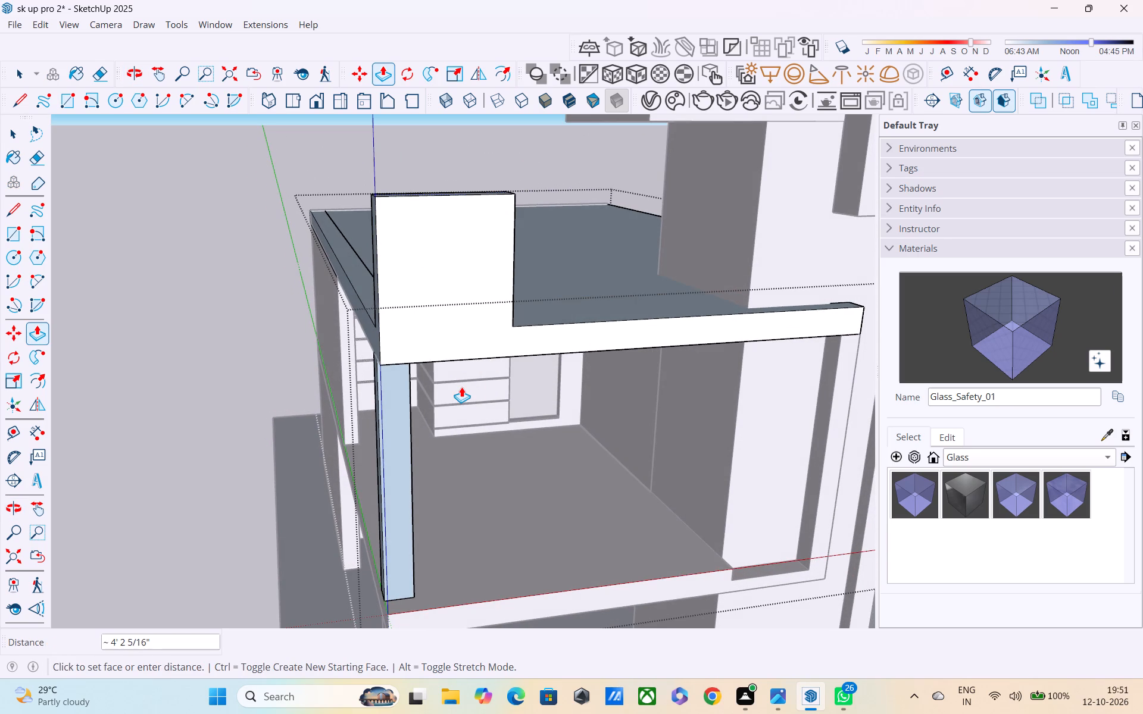
{"action": "type", "text": "3'"}
{"action": "key", "text": "Return"}
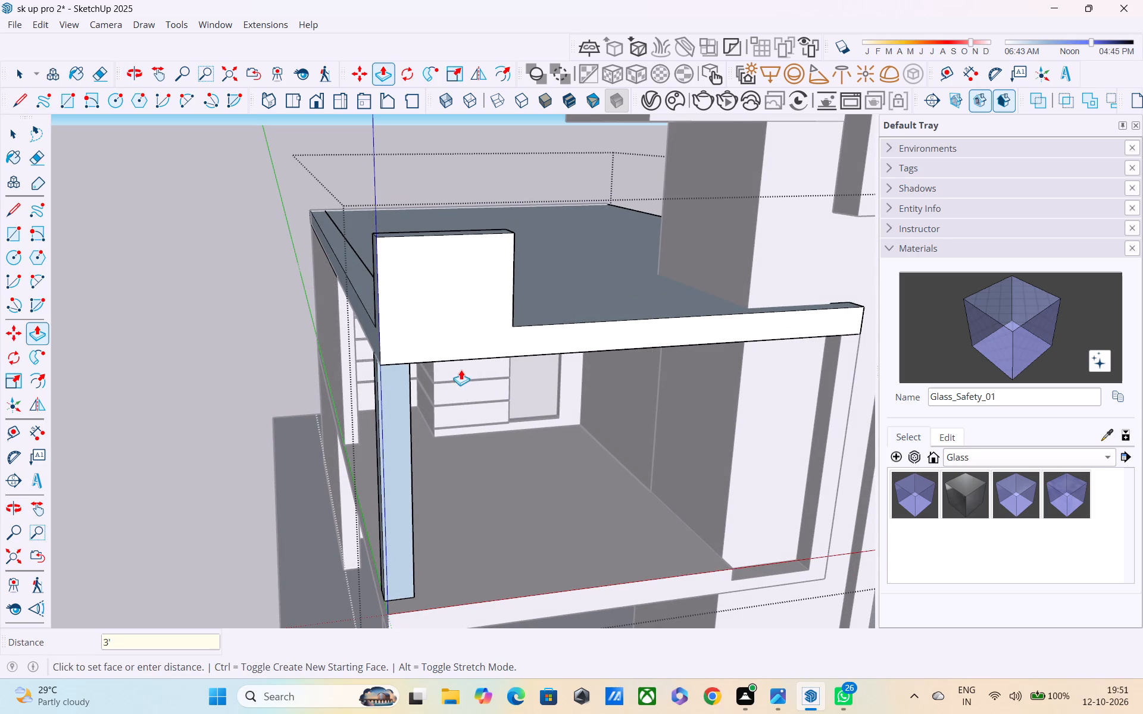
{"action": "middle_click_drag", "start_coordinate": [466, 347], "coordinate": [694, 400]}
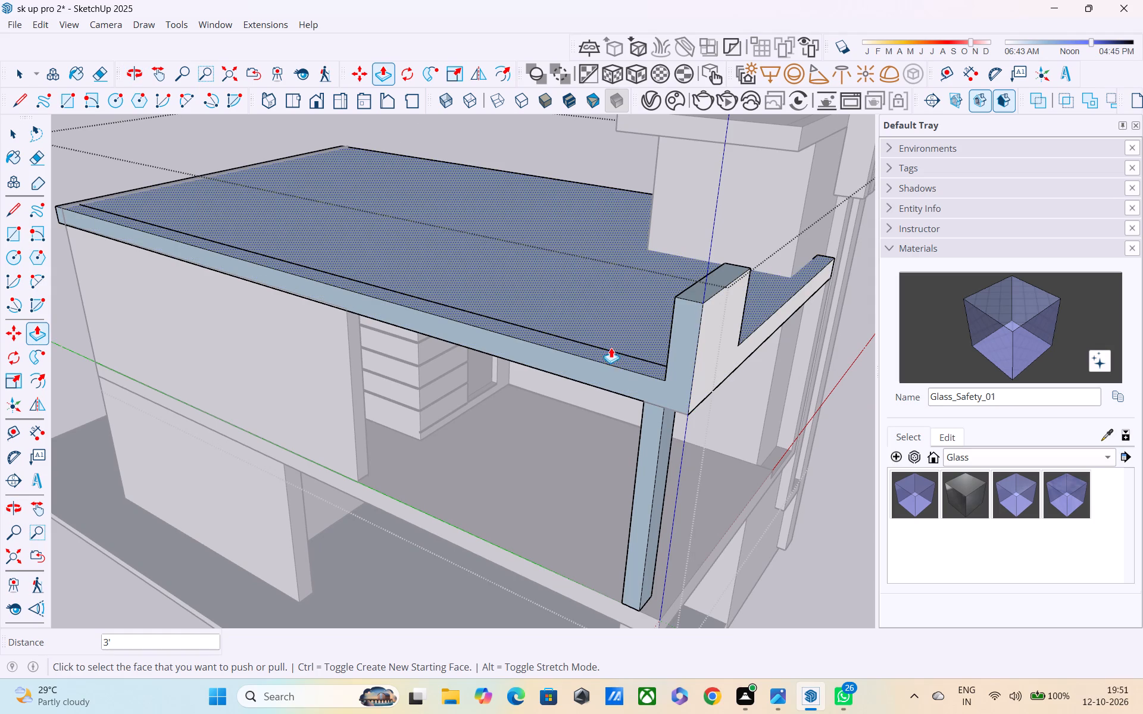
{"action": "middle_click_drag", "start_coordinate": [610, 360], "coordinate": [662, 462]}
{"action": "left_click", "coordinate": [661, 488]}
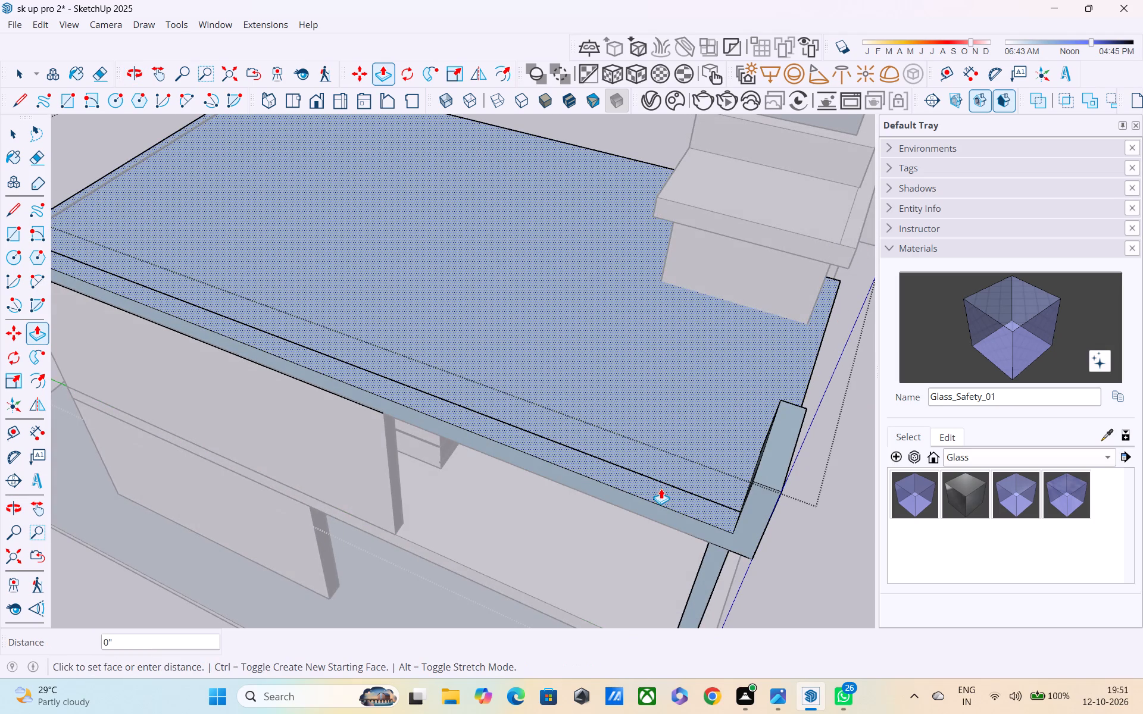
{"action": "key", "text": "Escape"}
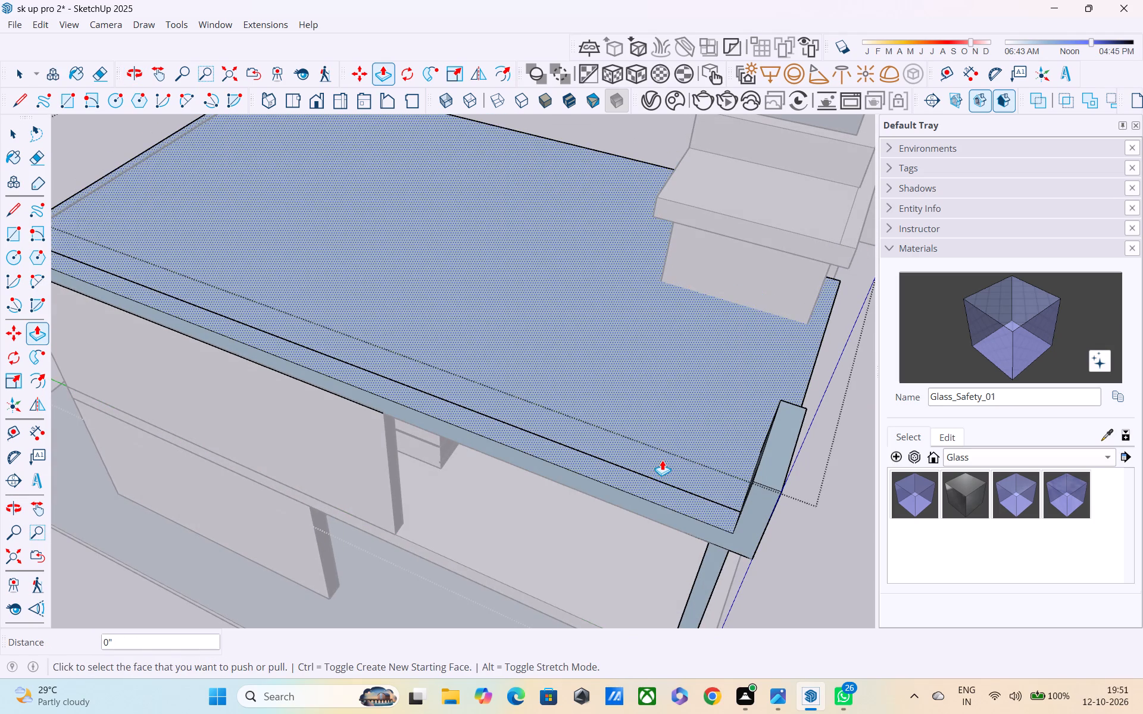
Select the faces and connected geometry around the long side strip to check whether its outline separates it from the roof slab's top.
{"action": "scroll", "coordinate": [662, 460], "scroll_direction": "down", "scroll_amount": 1}
{"action": "key", "text": "space"}
{"action": "scroll", "coordinate": [652, 489], "scroll_direction": "up", "scroll_amount": 1}
{"action": "left_click", "coordinate": [648, 487]}
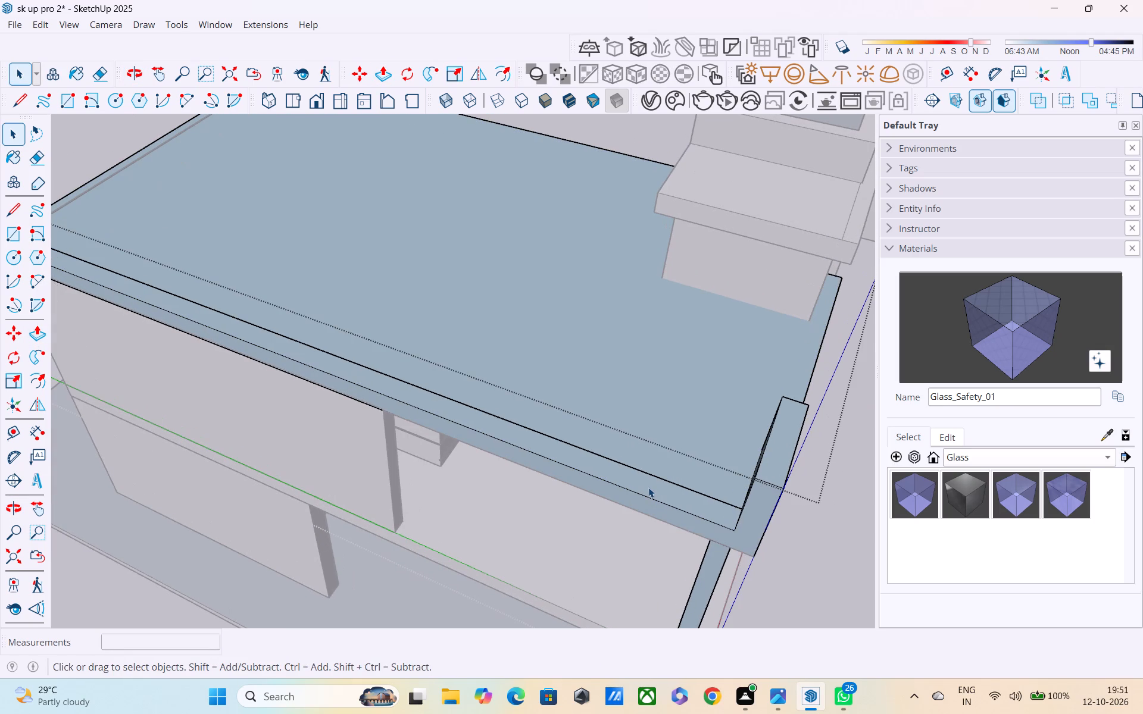
{"action": "triple_click", "coordinate": [648, 486]}
{"action": "left_click", "coordinate": [648, 486]}
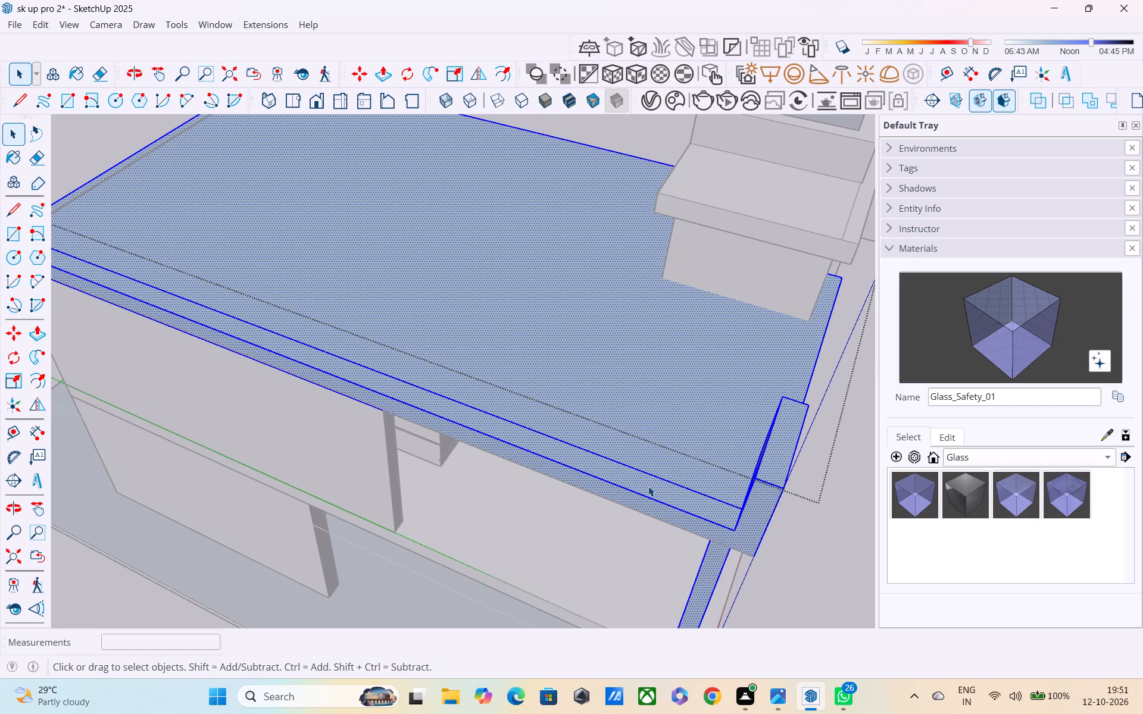
{"action": "triple_click", "coordinate": [644, 453]}
{"action": "left_click", "coordinate": [644, 453]}
{"action": "left_click", "coordinate": [610, 406]}
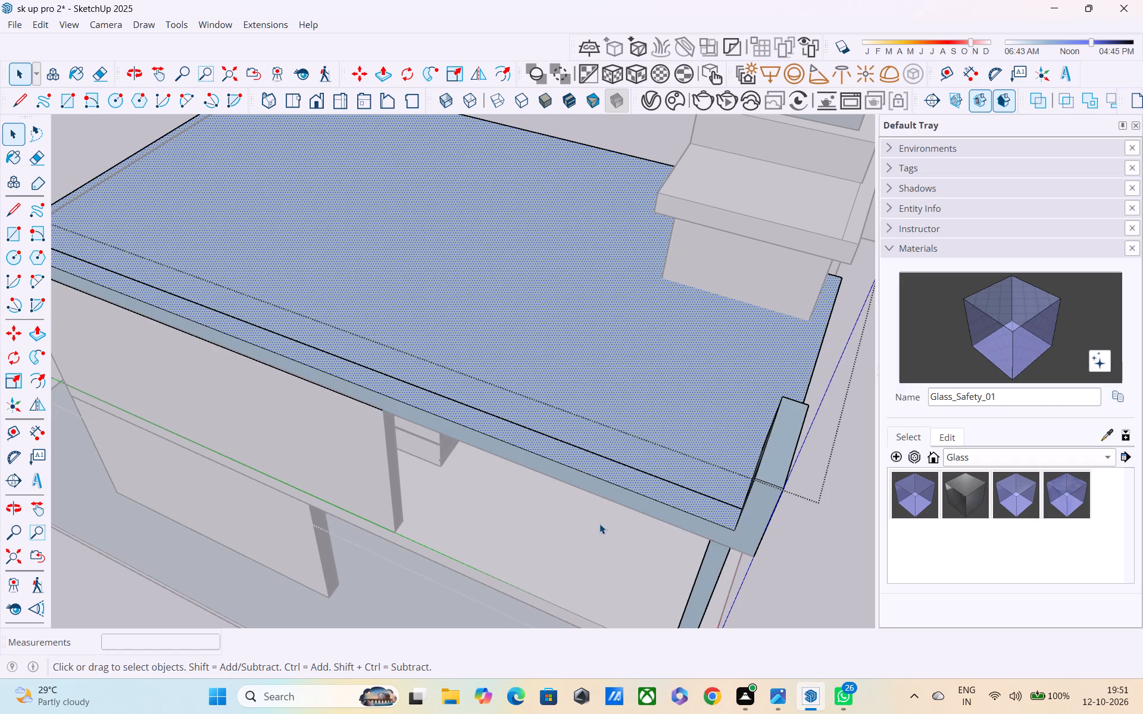
{"action": "left_click", "coordinate": [432, 530]}
{"action": "left_click", "coordinate": [440, 506]}
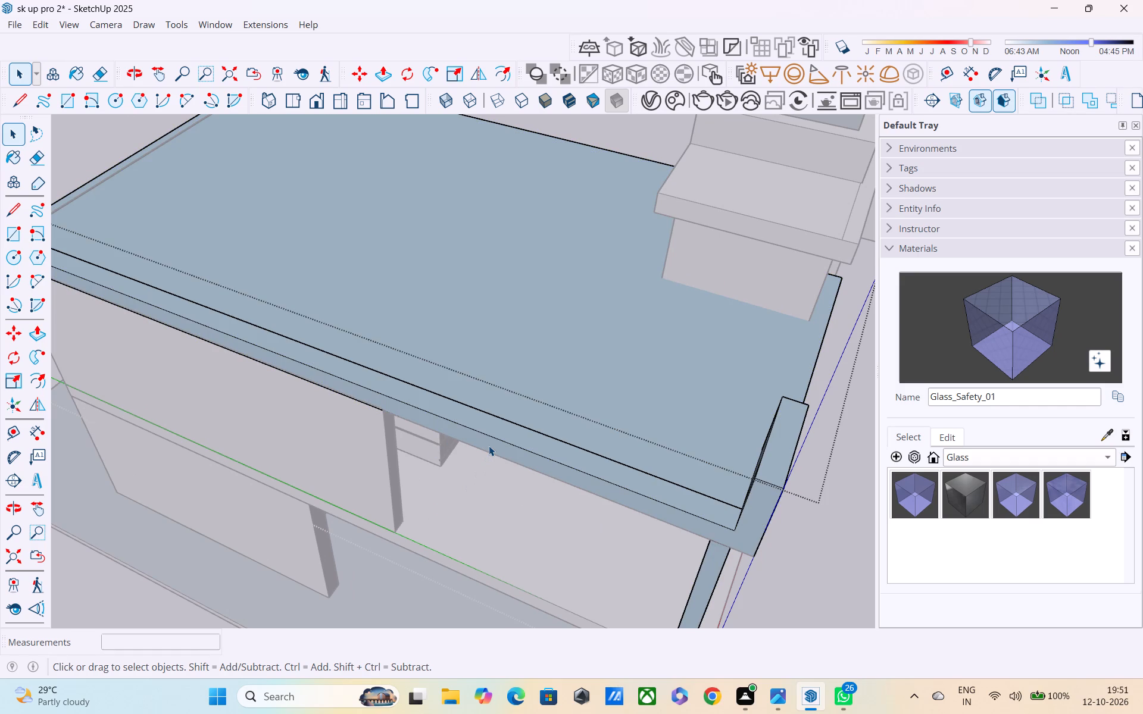
{"action": "left_click", "coordinate": [489, 446]}
{"action": "left_click", "coordinate": [494, 430]}
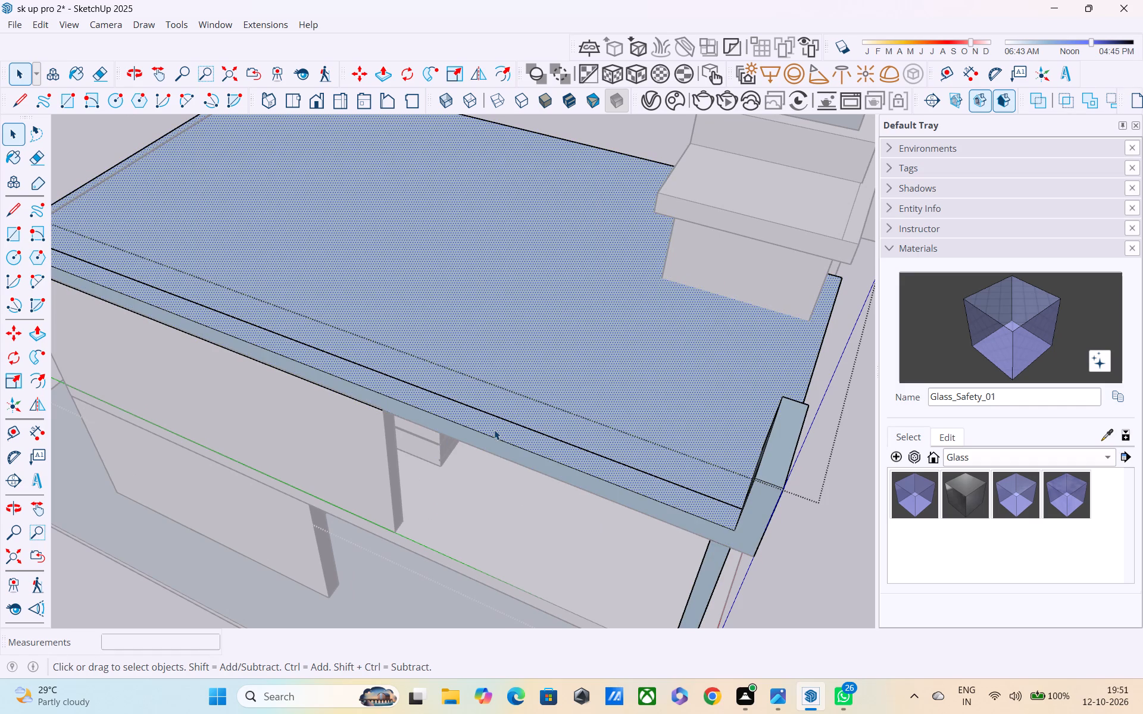
Extend the side strip's inner edge to the slab's rear edge with a line about 9 3/16" long, and reselect the top face to check it.
{"action": "middle_click_drag", "start_coordinate": [541, 399], "coordinate": [734, 495]}
{"action": "scroll", "coordinate": [737, 491], "scroll_direction": "down", "scroll_amount": 2}
{"action": "scroll", "coordinate": [181, 536], "scroll_direction": "up", "scroll_amount": 3}
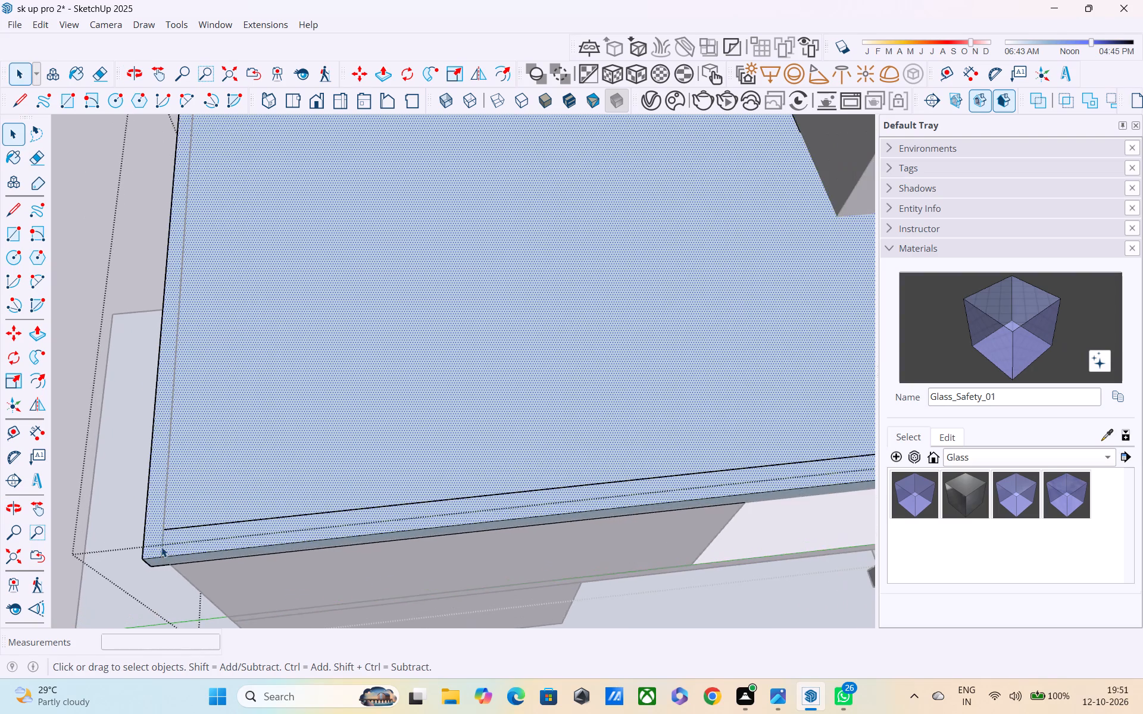
{"action": "middle_click_drag", "start_coordinate": [171, 537], "coordinate": [365, 511]}
{"action": "scroll", "coordinate": [370, 502], "scroll_direction": "down", "scroll_amount": 4}
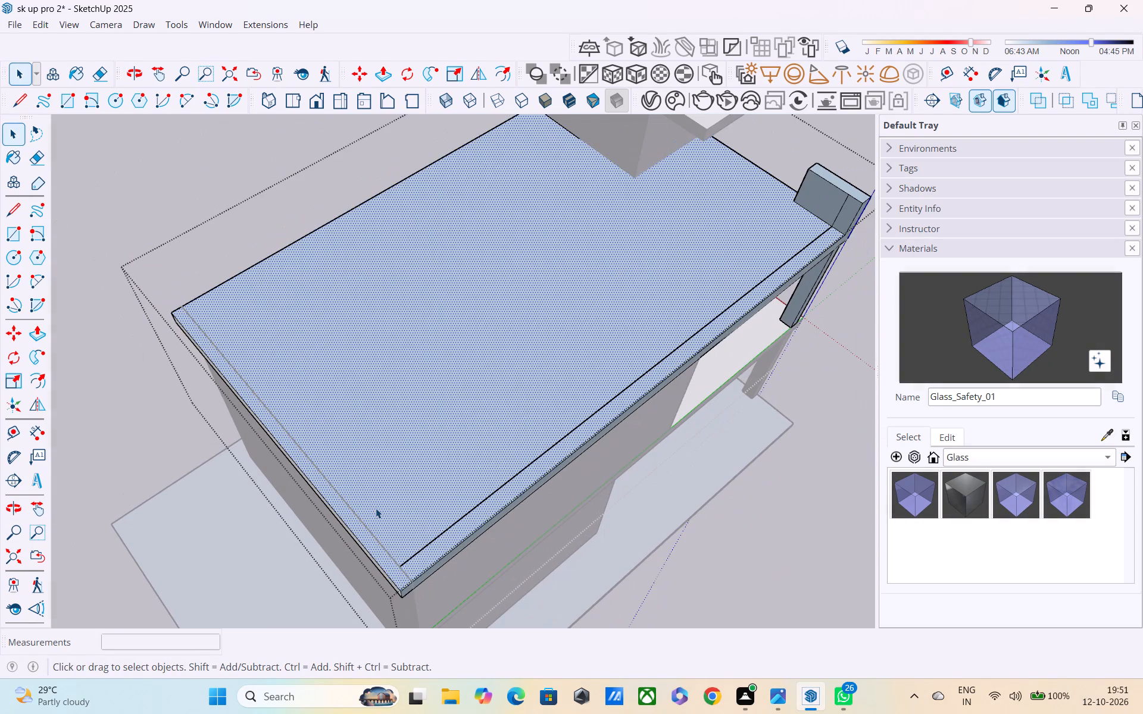
{"action": "key", "text": "l"}
{"action": "left_click", "coordinate": [404, 563]}
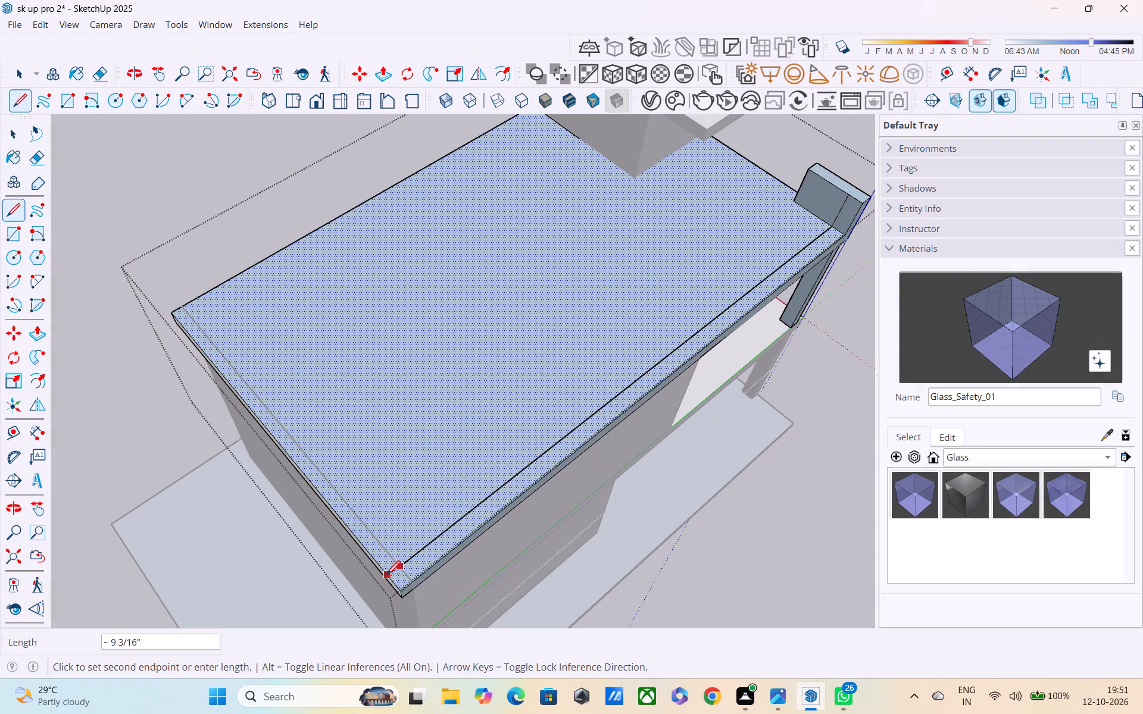
{"action": "left_click", "coordinate": [386, 576]}
{"action": "key", "text": "space"}
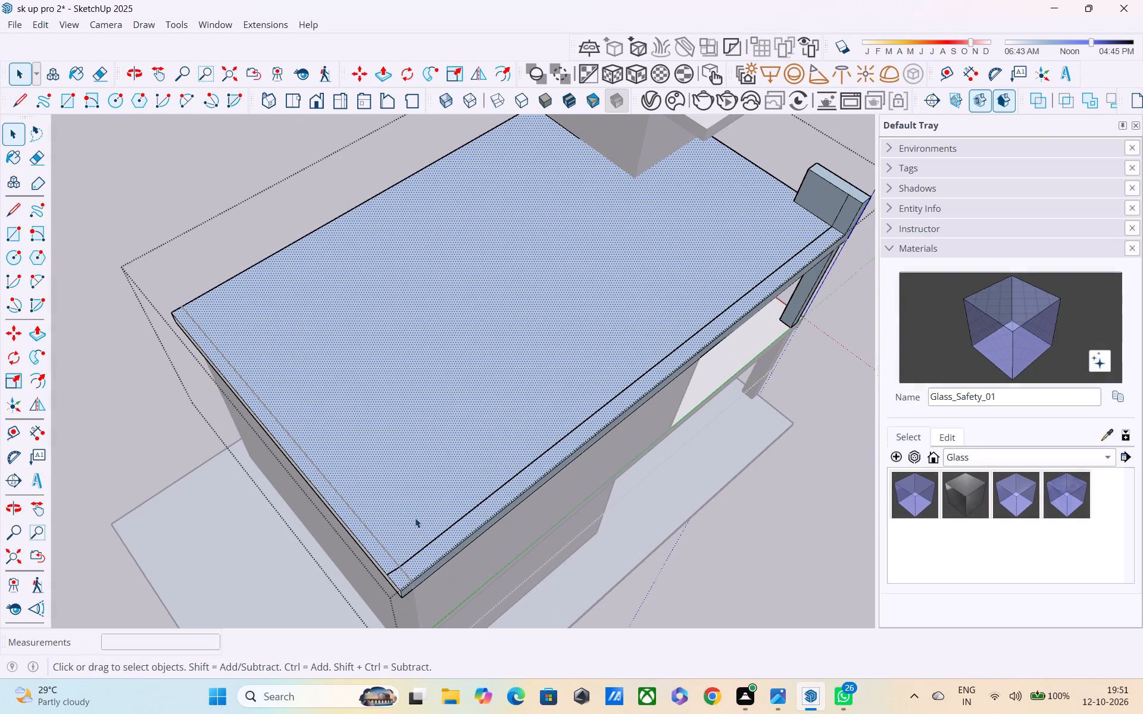
{"action": "left_click", "coordinate": [415, 517]}
{"action": "left_click", "coordinate": [797, 512]}
{"action": "double_click", "coordinate": [486, 505]}
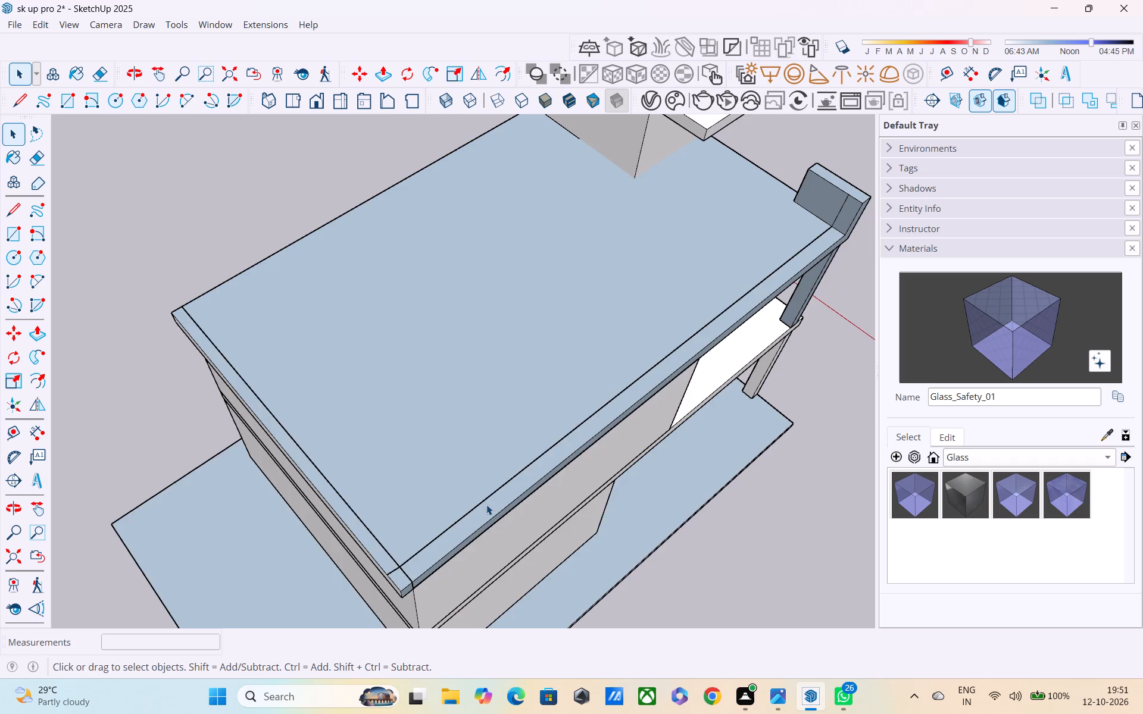
{"action": "left_click", "coordinate": [482, 516]}
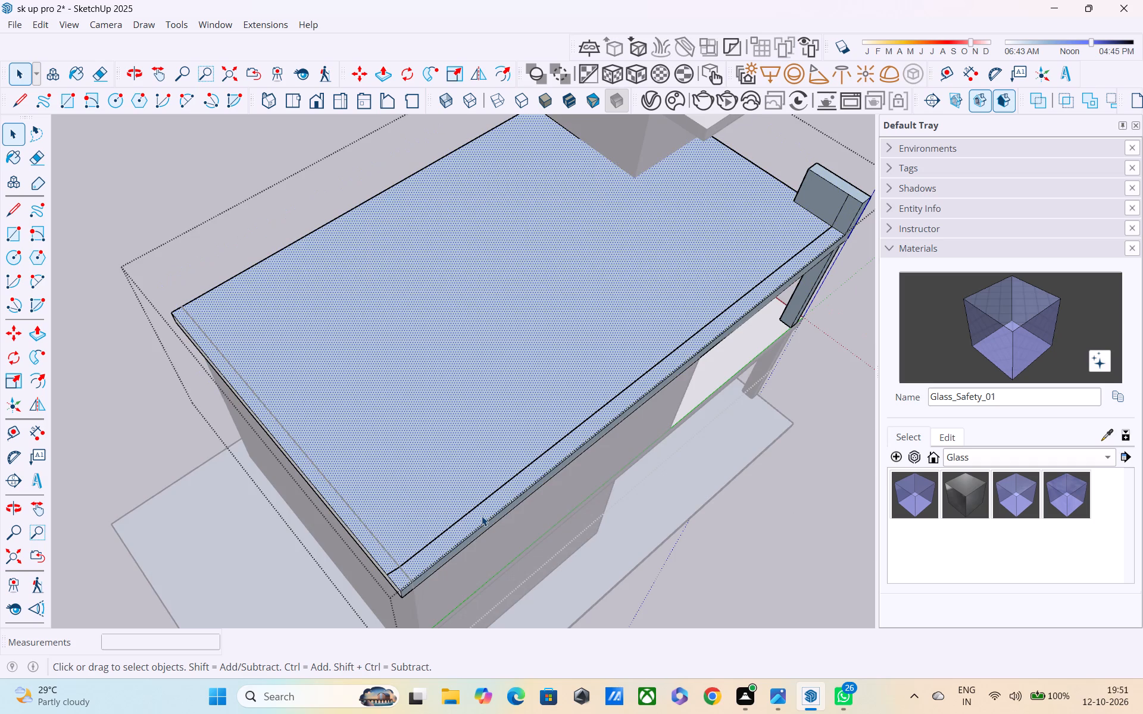
At the slab's rear corner, draw a short line from the strip's inner edge and another about 9 1/4" long across to the rear edge.
{"action": "middle_click_drag", "start_coordinate": [429, 518], "coordinate": [648, 387]}
{"action": "left_click_drag", "start_coordinate": [438, 500], "coordinate": [629, 396]}
{"action": "middle_click_drag", "start_coordinate": [626, 433], "coordinate": [549, 283]}
{"action": "scroll", "coordinate": [546, 282], "scroll_direction": "up", "scroll_amount": 1}
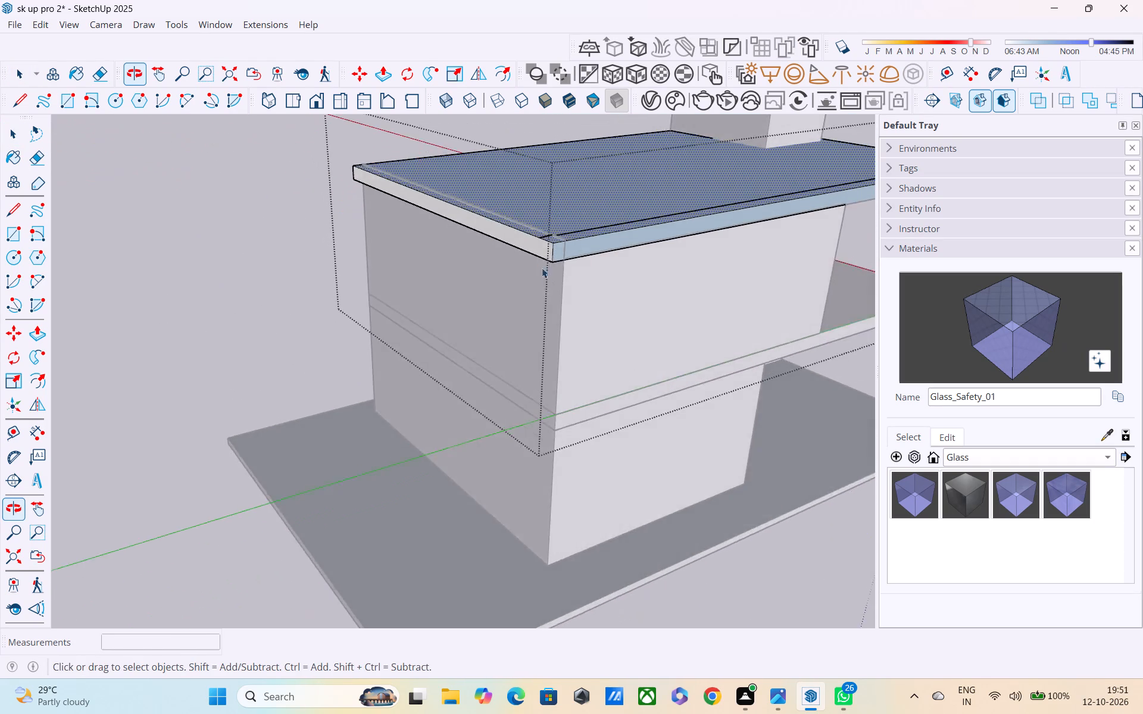
{"action": "scroll", "coordinate": [542, 268], "scroll_direction": "up", "scroll_amount": 2}
{"action": "scroll", "coordinate": [539, 205], "scroll_direction": "up", "scroll_amount": 9}
{"action": "scroll", "coordinate": [592, 246], "scroll_direction": "up", "scroll_amount": 1}
{"action": "middle_click_drag", "start_coordinate": [592, 246], "coordinate": [566, 268]}
{"action": "scroll", "coordinate": [566, 268], "scroll_direction": "up", "scroll_amount": 1}
{"action": "key", "text": "l"}
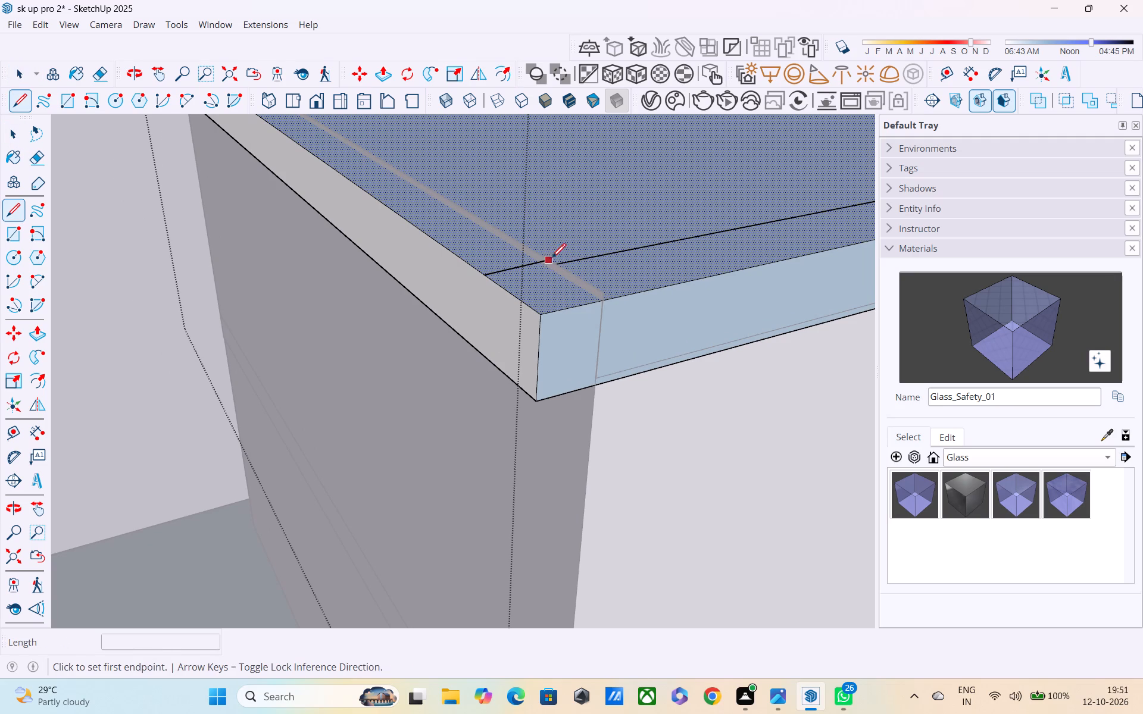
{"action": "left_click", "coordinate": [554, 266]}
{"action": "left_click", "coordinate": [555, 283]}
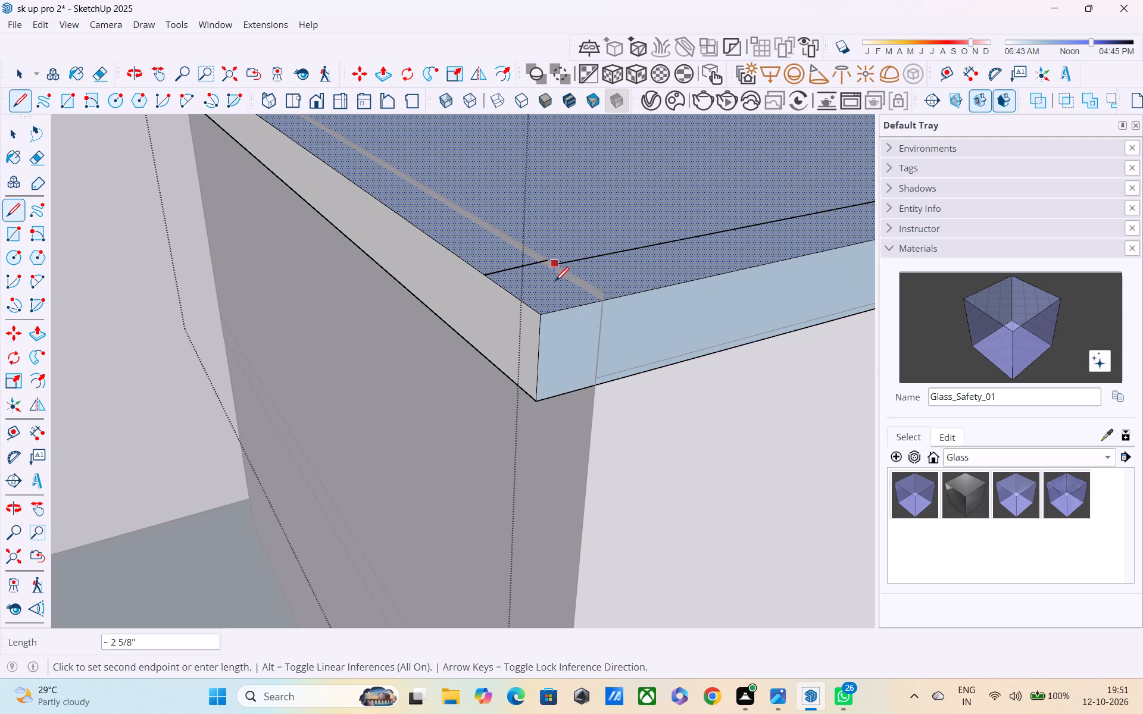
{"action": "scroll", "coordinate": [561, 271], "scroll_direction": "up", "scroll_amount": 10}
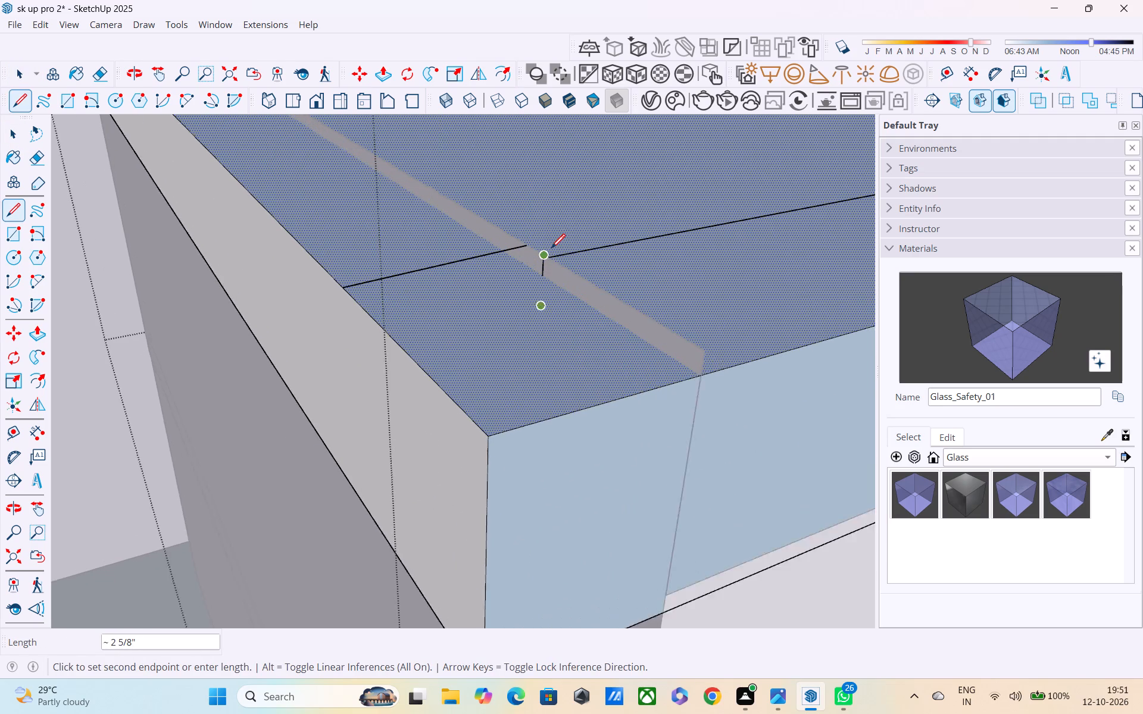
{"action": "scroll", "coordinate": [551, 249], "scroll_direction": "up", "scroll_amount": 2}
{"action": "left_click", "coordinate": [540, 262]}
{"action": "left_click", "coordinate": [544, 262]}
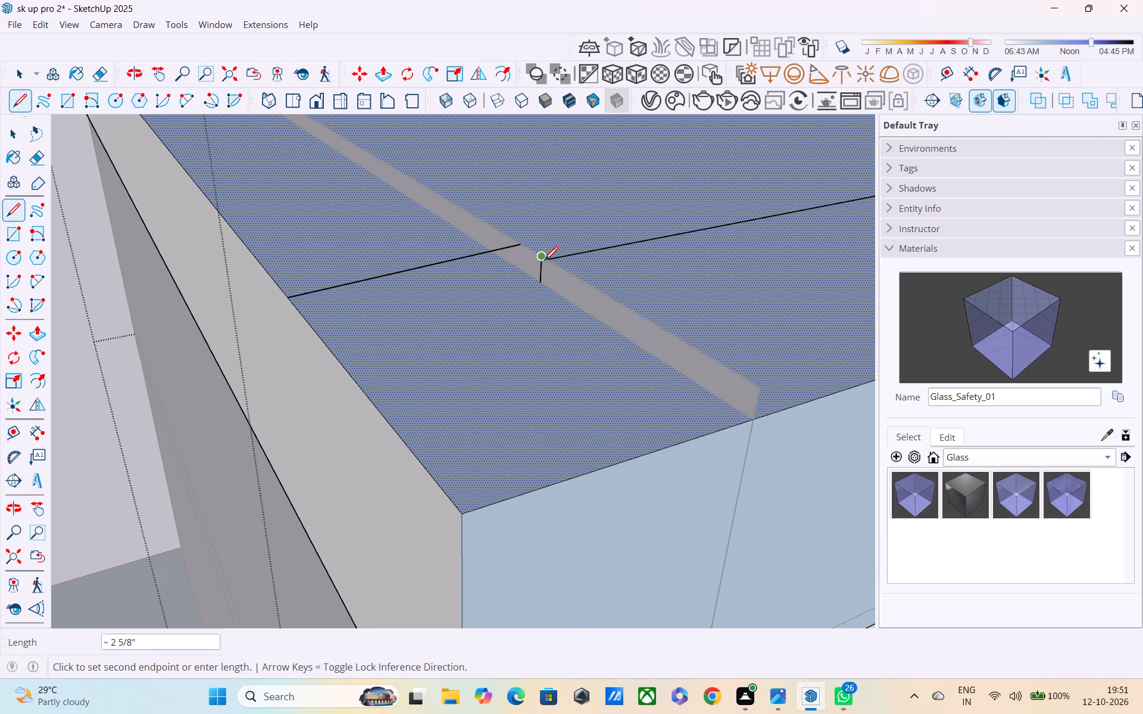
{"action": "left_click_drag", "start_coordinate": [541, 278], "coordinate": [541, 294]}
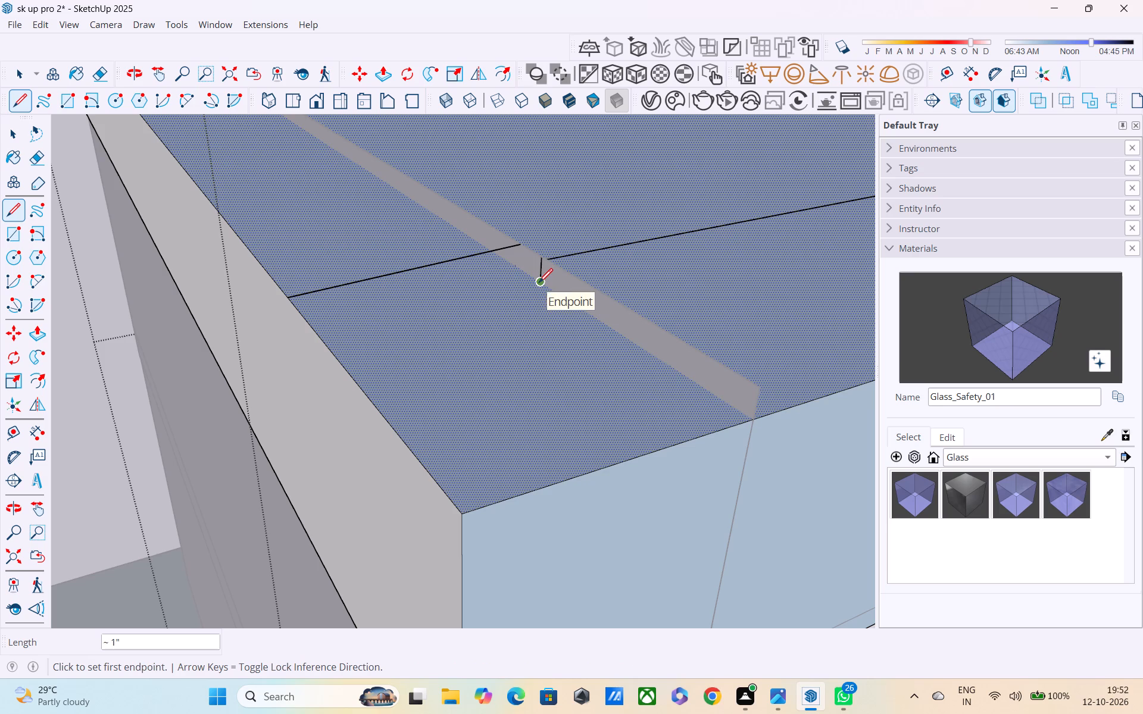
{"action": "left_click", "coordinate": [539, 284]}
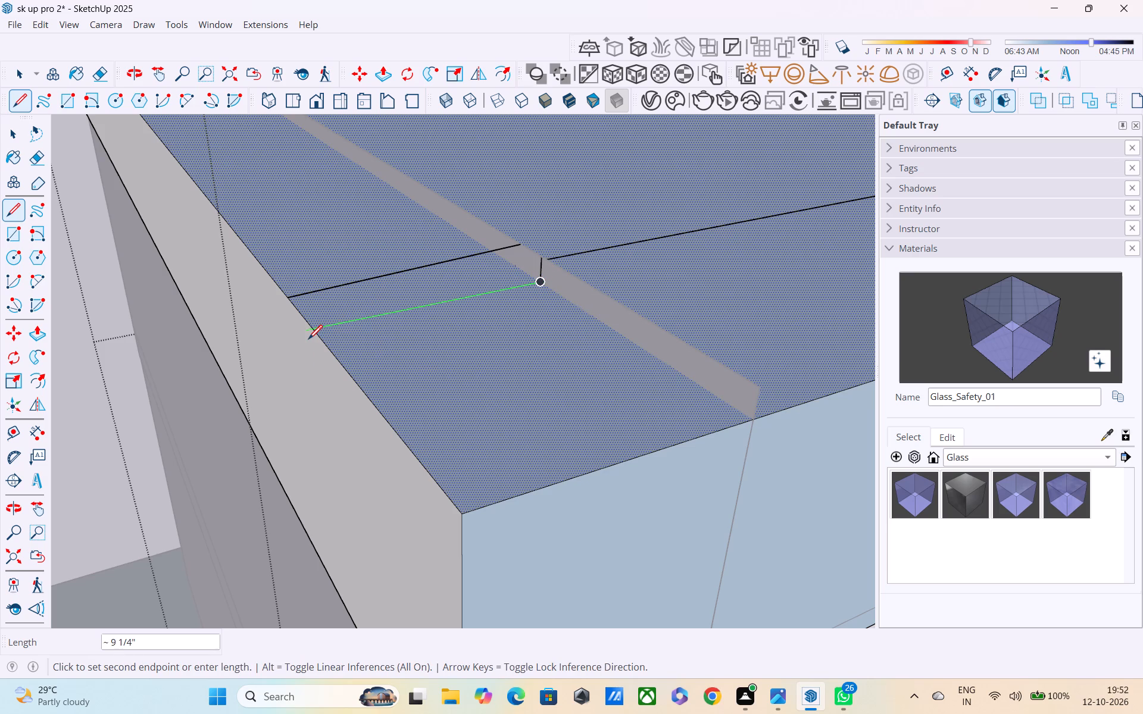
{"action": "left_click", "coordinate": [308, 340]}
{"action": "middle_click_drag", "start_coordinate": [586, 271], "coordinate": [383, 309]}
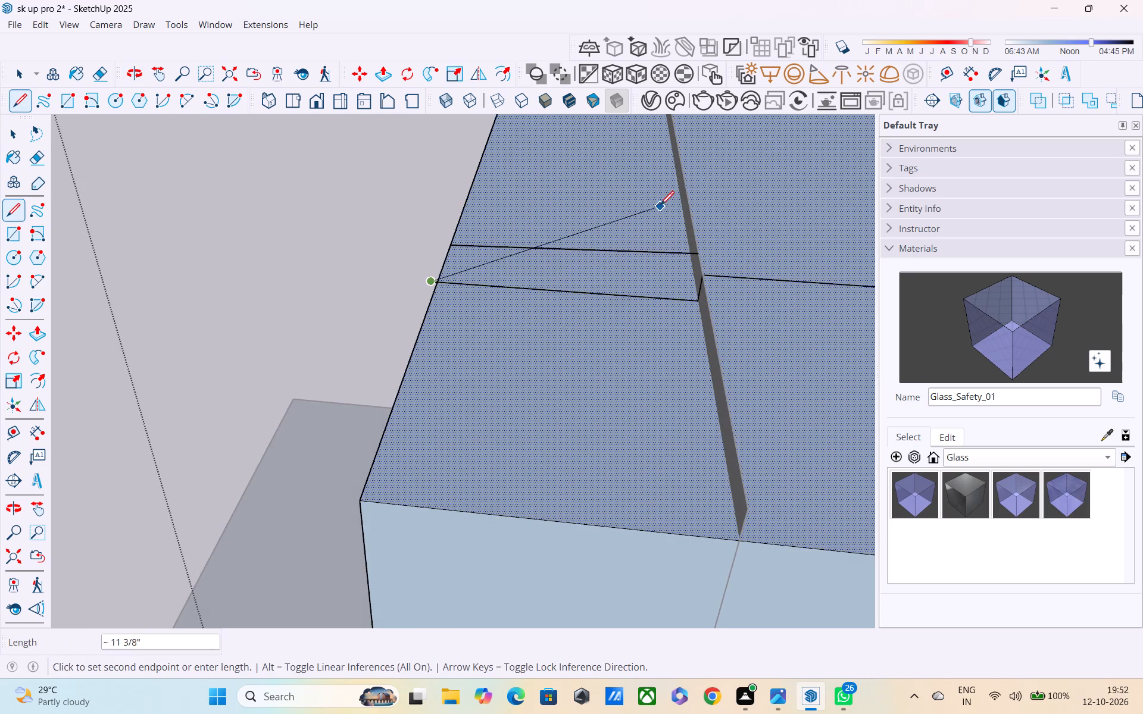
{"action": "scroll", "coordinate": [682, 237], "scroll_direction": "up", "scroll_amount": 7}
{"action": "scroll", "coordinate": [714, 287], "scroll_direction": "up", "scroll_amount": 5}
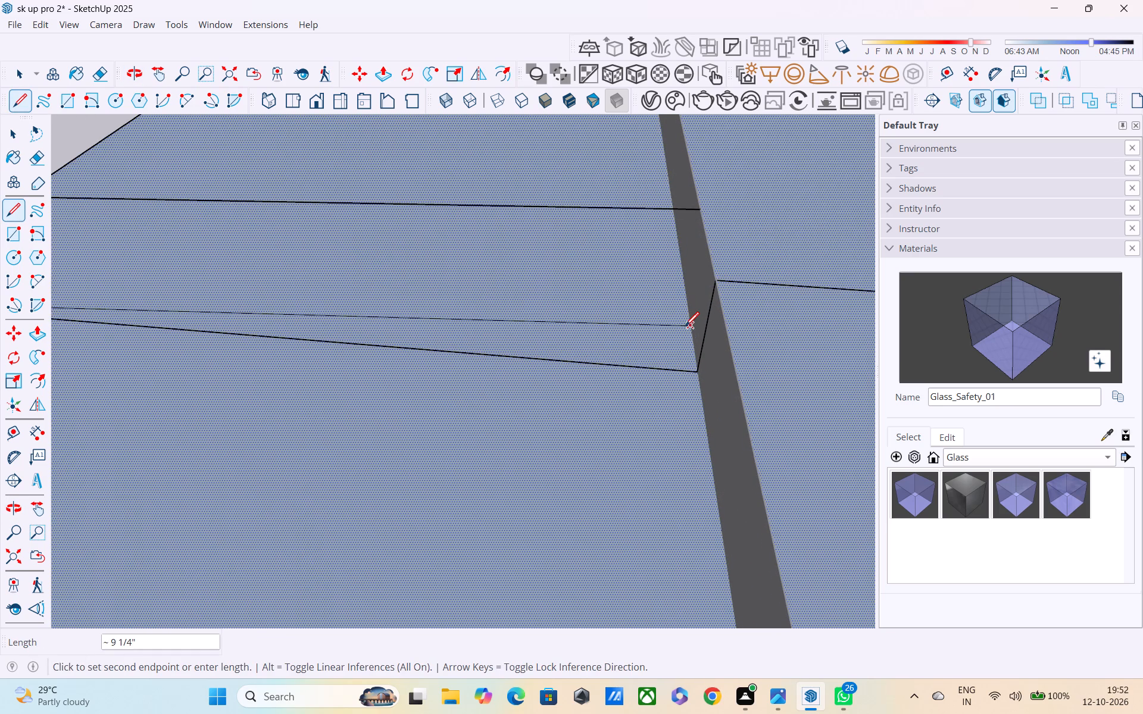
{"action": "key", "text": "Escape"}
{"action": "key", "text": "space"}
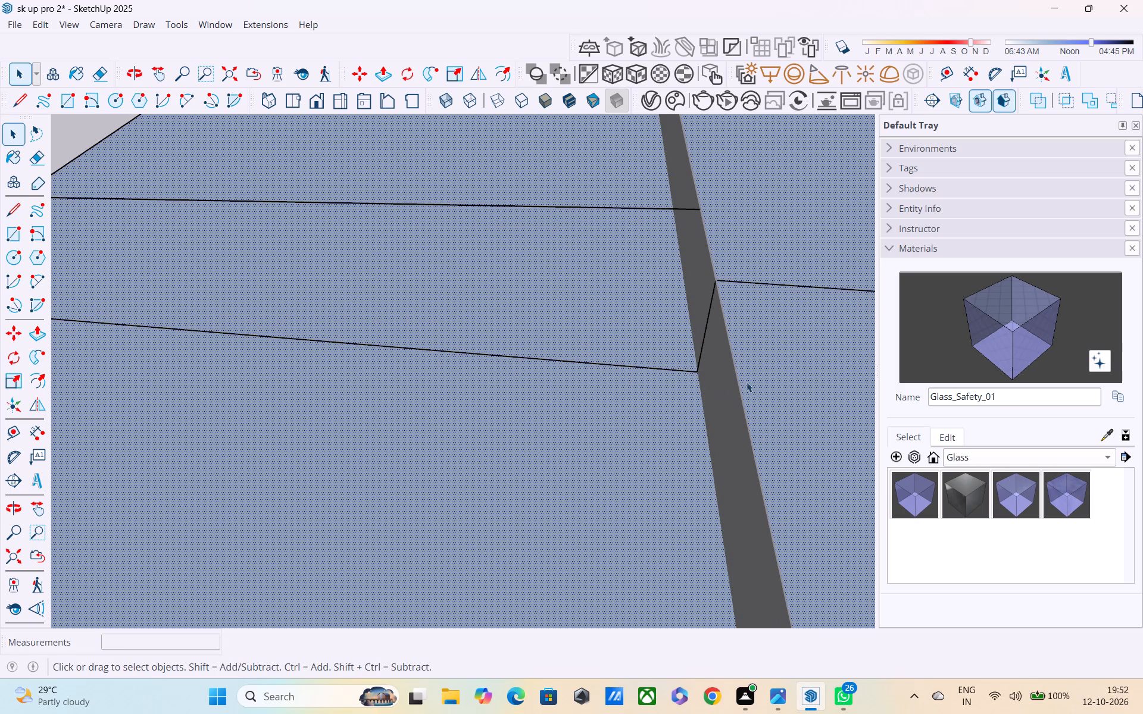
Examine the strip lines at the slab's rear corner and the overall building, then leave the roof slab's group.
{"action": "scroll", "coordinate": [782, 378], "scroll_direction": "down", "scroll_amount": 6}
{"action": "scroll", "coordinate": [782, 379], "scroll_direction": "up", "scroll_amount": 1}
{"action": "scroll", "coordinate": [783, 390], "scroll_direction": "down", "scroll_amount": 11}
{"action": "scroll", "coordinate": [794, 434], "scroll_direction": "up", "scroll_amount": 1}
{"action": "middle_click_drag", "start_coordinate": [791, 431], "coordinate": [777, 431], "text": "shift"}
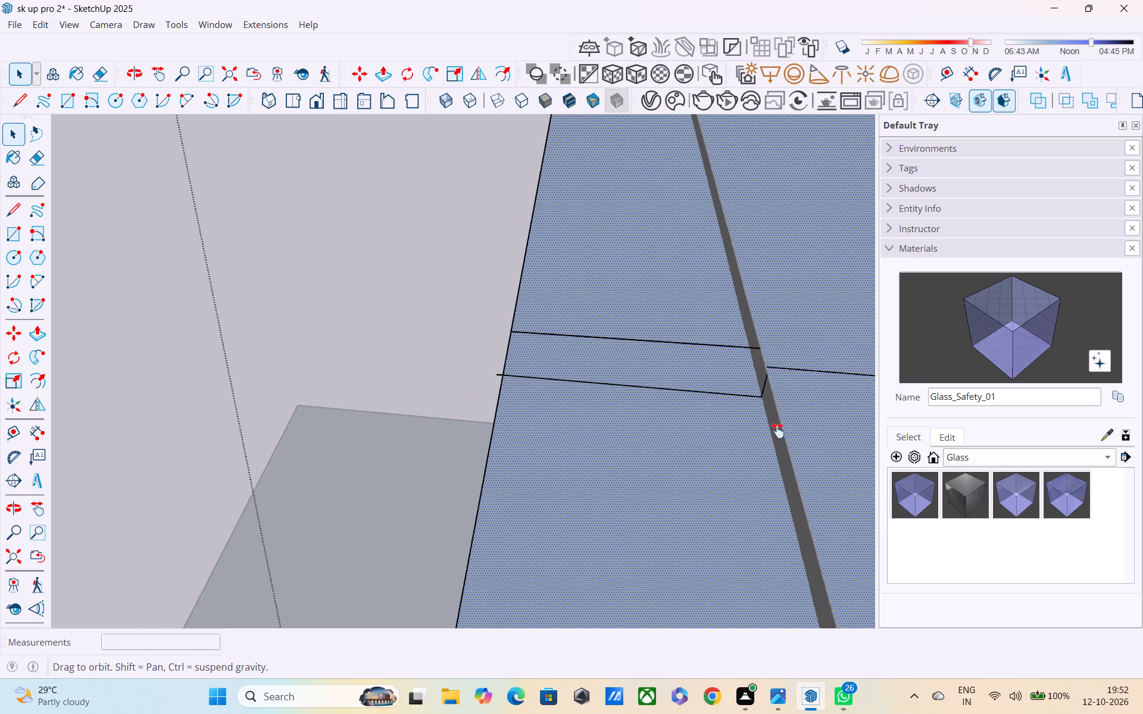
{"action": "middle_click_drag", "start_coordinate": [777, 431], "coordinate": [314, 261], "text": "shift"}
{"action": "scroll", "coordinate": [352, 274], "scroll_direction": "down", "scroll_amount": 20}
{"action": "scroll", "coordinate": [352, 274], "scroll_direction": "down", "scroll_amount": 2}
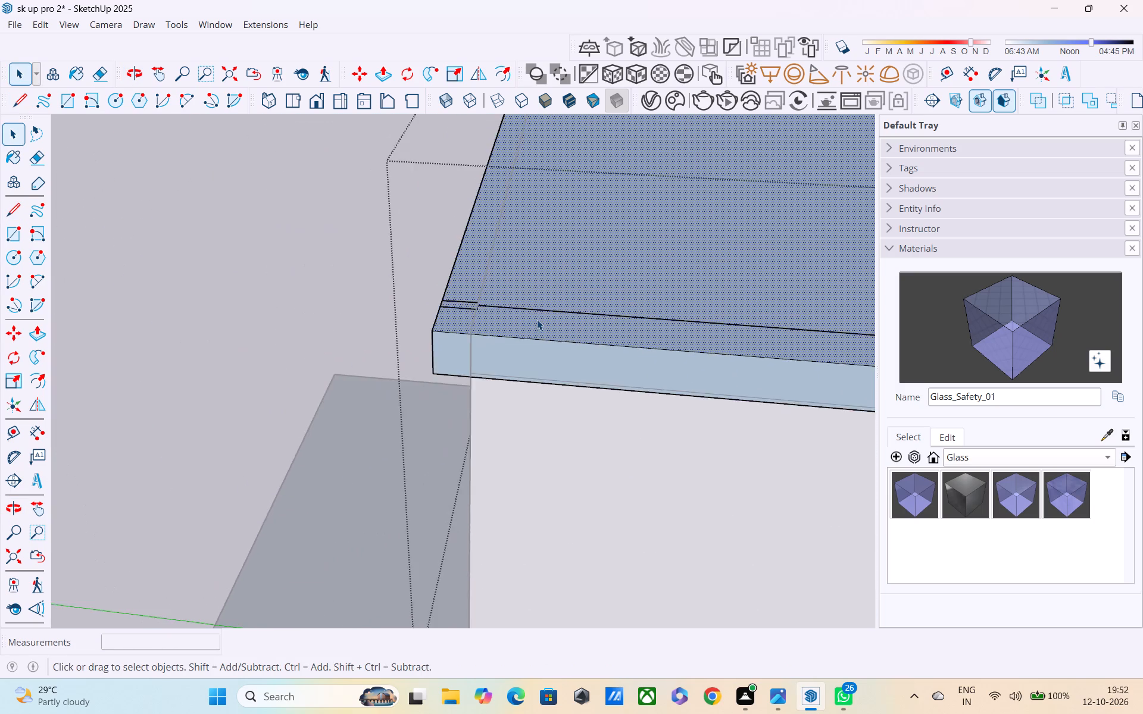
{"action": "scroll", "coordinate": [537, 320], "scroll_direction": "down", "scroll_amount": 20}
{"action": "scroll", "coordinate": [537, 320], "scroll_direction": "down", "scroll_amount": 1}
{"action": "scroll", "coordinate": [299, 287], "scroll_direction": "down", "scroll_amount": 1}
{"action": "scroll", "coordinate": [299, 287], "scroll_direction": "up", "scroll_amount": 1}
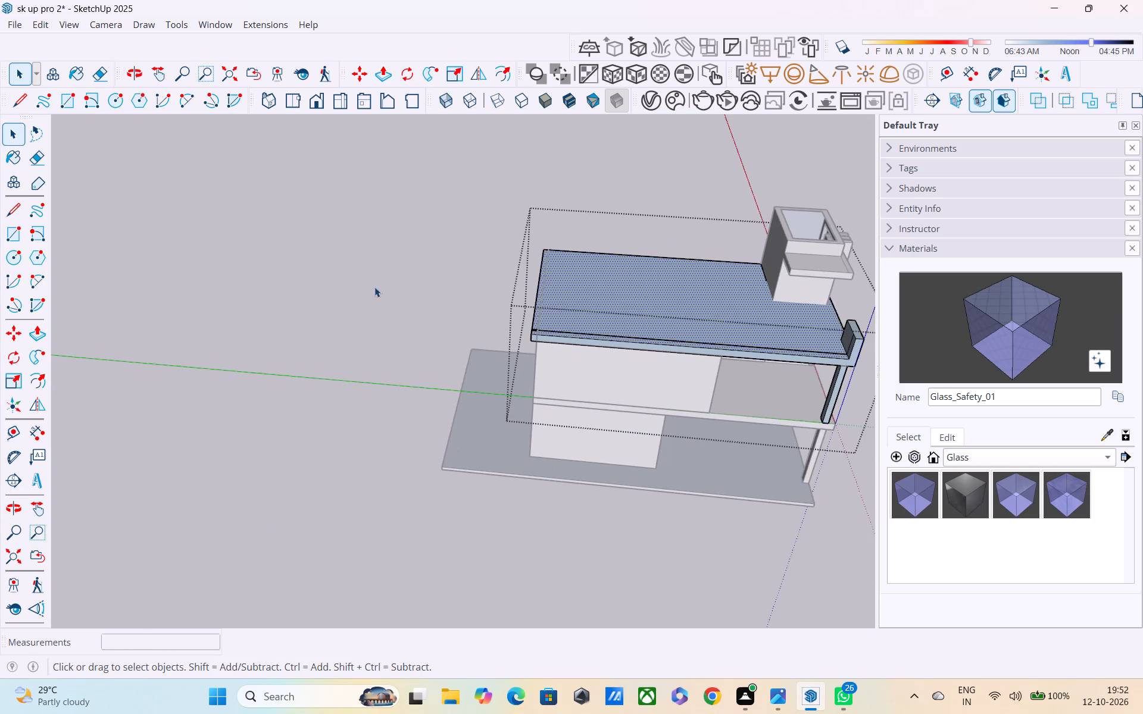
{"action": "scroll", "coordinate": [563, 286], "scroll_direction": "down", "scroll_amount": 5}
{"action": "middle_click_drag", "start_coordinate": [648, 320], "coordinate": [320, 230]}
{"action": "scroll", "coordinate": [320, 230], "scroll_direction": "up", "scroll_amount": 1}
{"action": "scroll", "coordinate": [371, 269], "scroll_direction": "down", "scroll_amount": 7}
{"action": "middle_click_drag", "start_coordinate": [597, 456], "coordinate": [466, 395]}
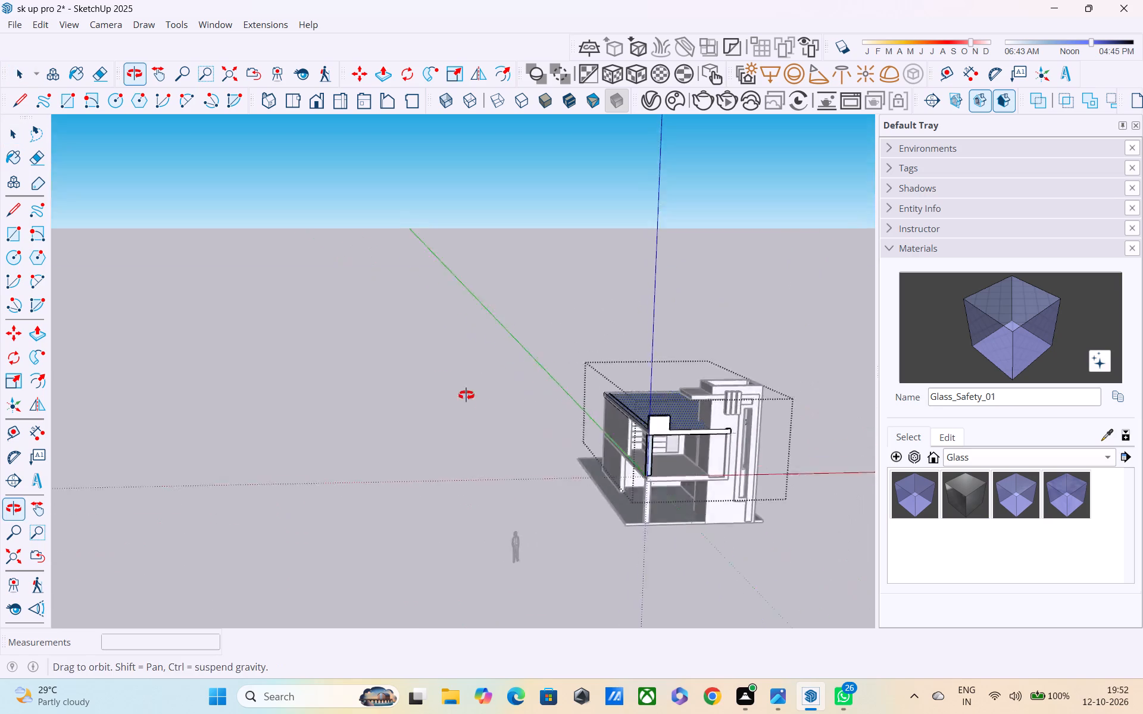
{"action": "middle_click_drag", "start_coordinate": [466, 395], "coordinate": [367, 290]}
{"action": "scroll", "coordinate": [367, 290], "scroll_direction": "up", "scroll_amount": 1}
{"action": "scroll", "coordinate": [420, 321], "scroll_direction": "down", "scroll_amount": 5}
{"action": "left_click", "coordinate": [789, 237]}
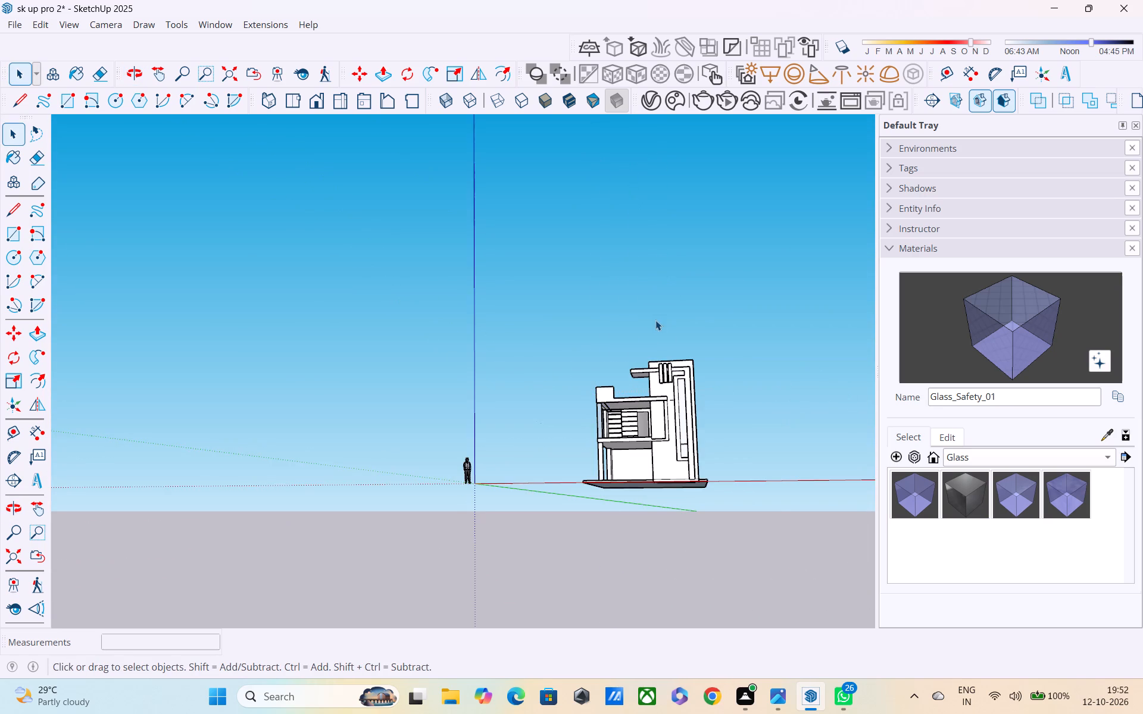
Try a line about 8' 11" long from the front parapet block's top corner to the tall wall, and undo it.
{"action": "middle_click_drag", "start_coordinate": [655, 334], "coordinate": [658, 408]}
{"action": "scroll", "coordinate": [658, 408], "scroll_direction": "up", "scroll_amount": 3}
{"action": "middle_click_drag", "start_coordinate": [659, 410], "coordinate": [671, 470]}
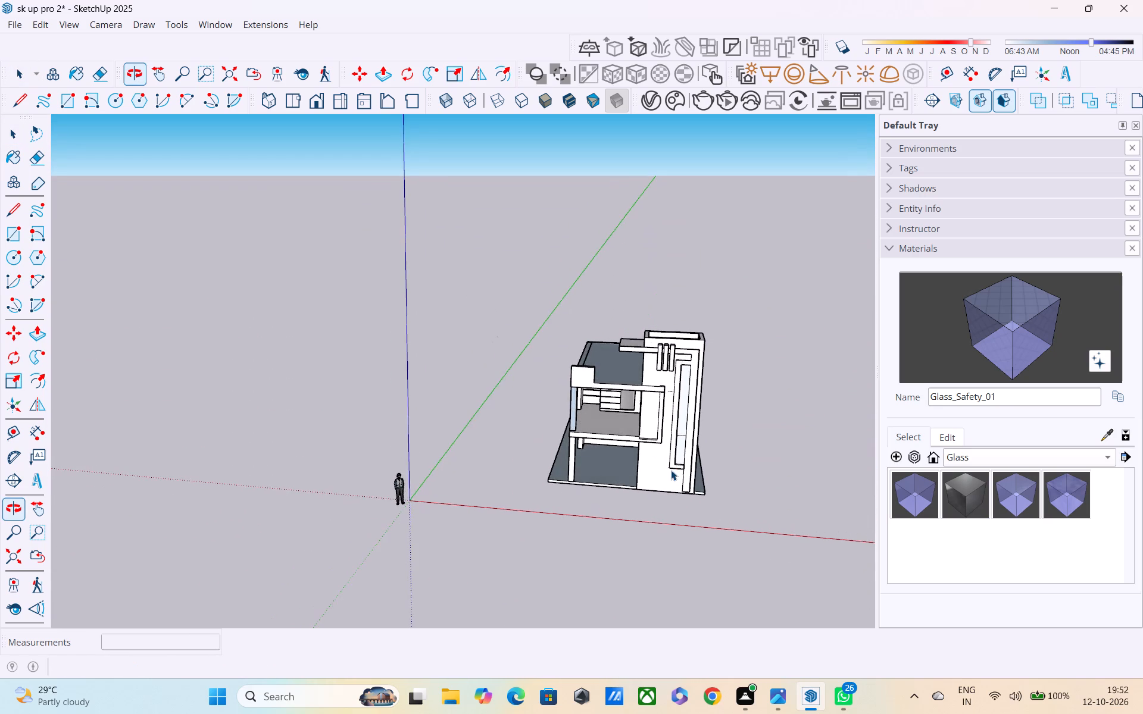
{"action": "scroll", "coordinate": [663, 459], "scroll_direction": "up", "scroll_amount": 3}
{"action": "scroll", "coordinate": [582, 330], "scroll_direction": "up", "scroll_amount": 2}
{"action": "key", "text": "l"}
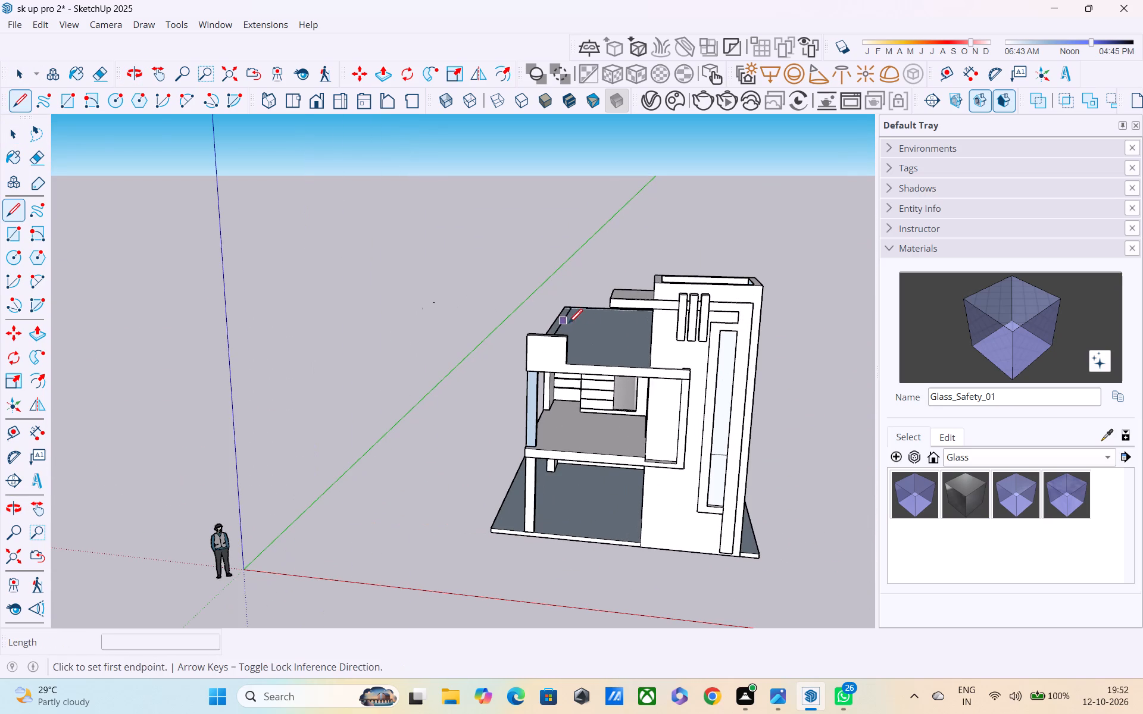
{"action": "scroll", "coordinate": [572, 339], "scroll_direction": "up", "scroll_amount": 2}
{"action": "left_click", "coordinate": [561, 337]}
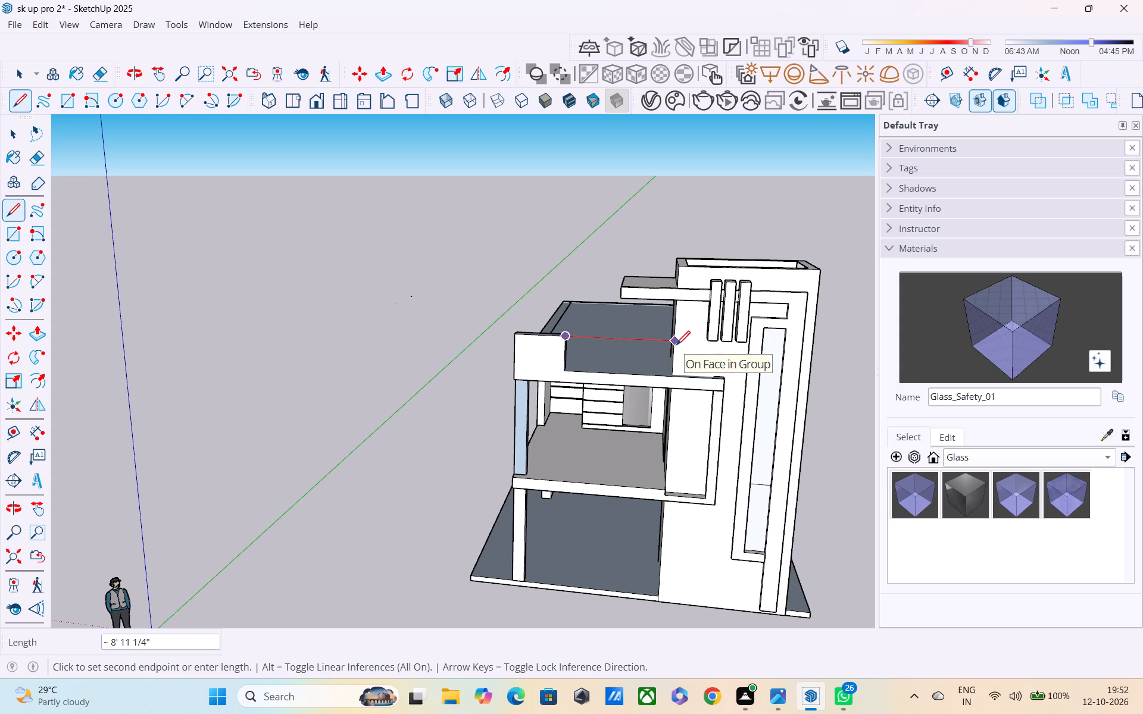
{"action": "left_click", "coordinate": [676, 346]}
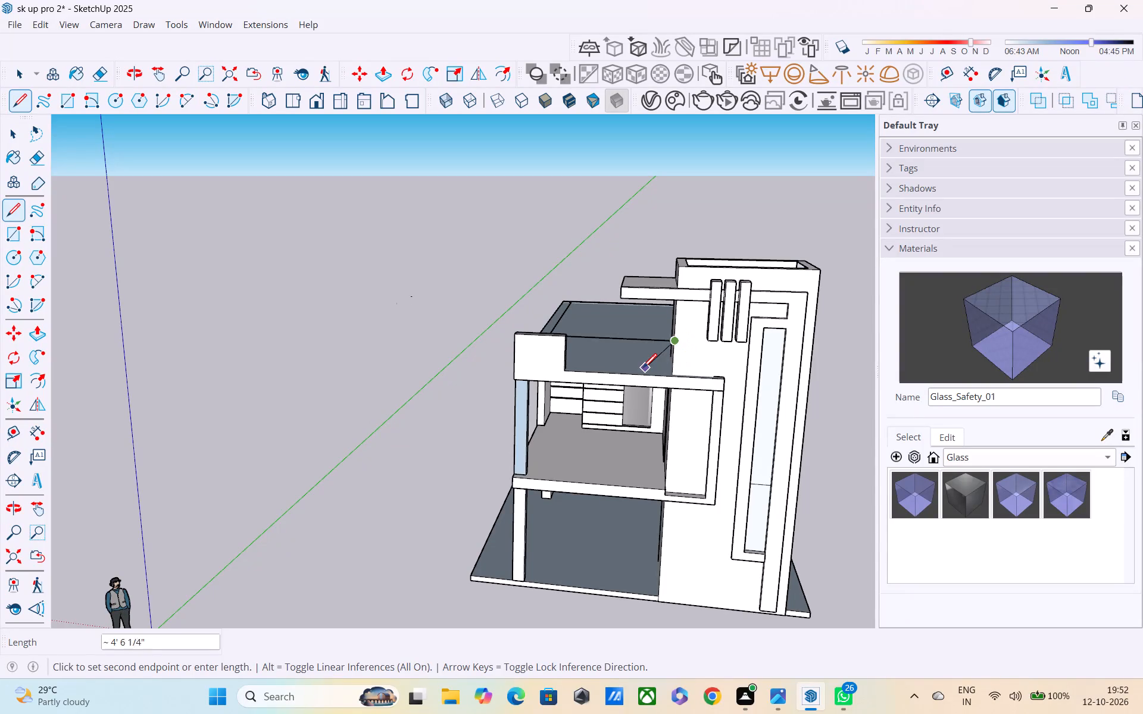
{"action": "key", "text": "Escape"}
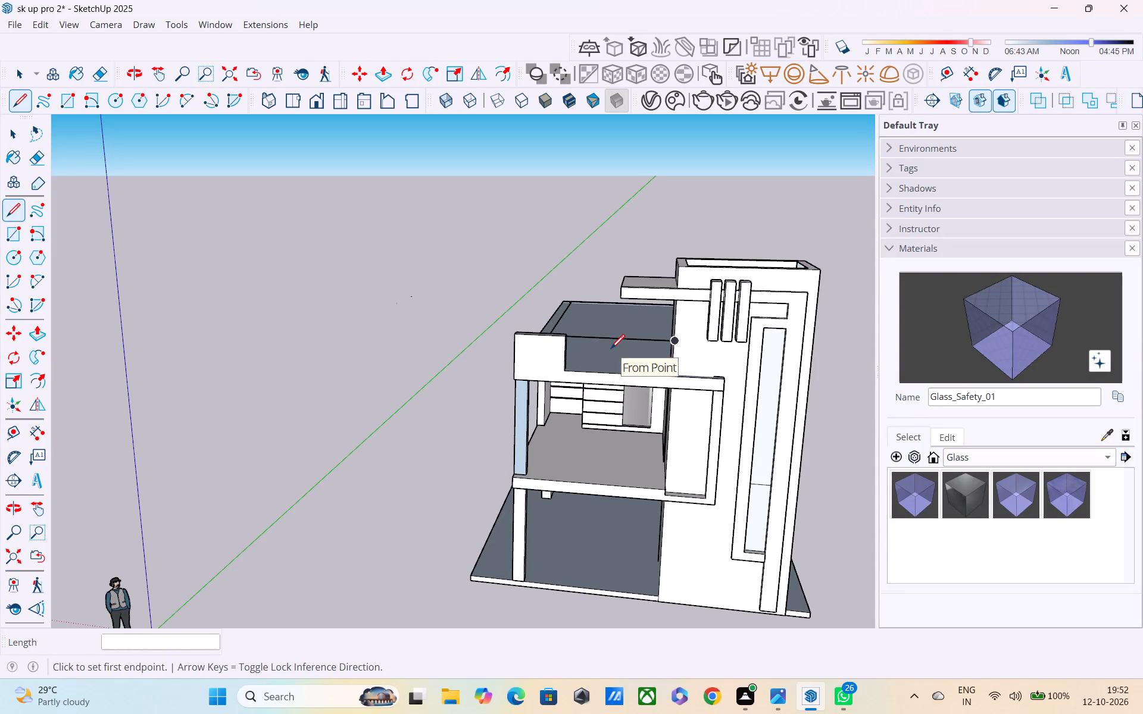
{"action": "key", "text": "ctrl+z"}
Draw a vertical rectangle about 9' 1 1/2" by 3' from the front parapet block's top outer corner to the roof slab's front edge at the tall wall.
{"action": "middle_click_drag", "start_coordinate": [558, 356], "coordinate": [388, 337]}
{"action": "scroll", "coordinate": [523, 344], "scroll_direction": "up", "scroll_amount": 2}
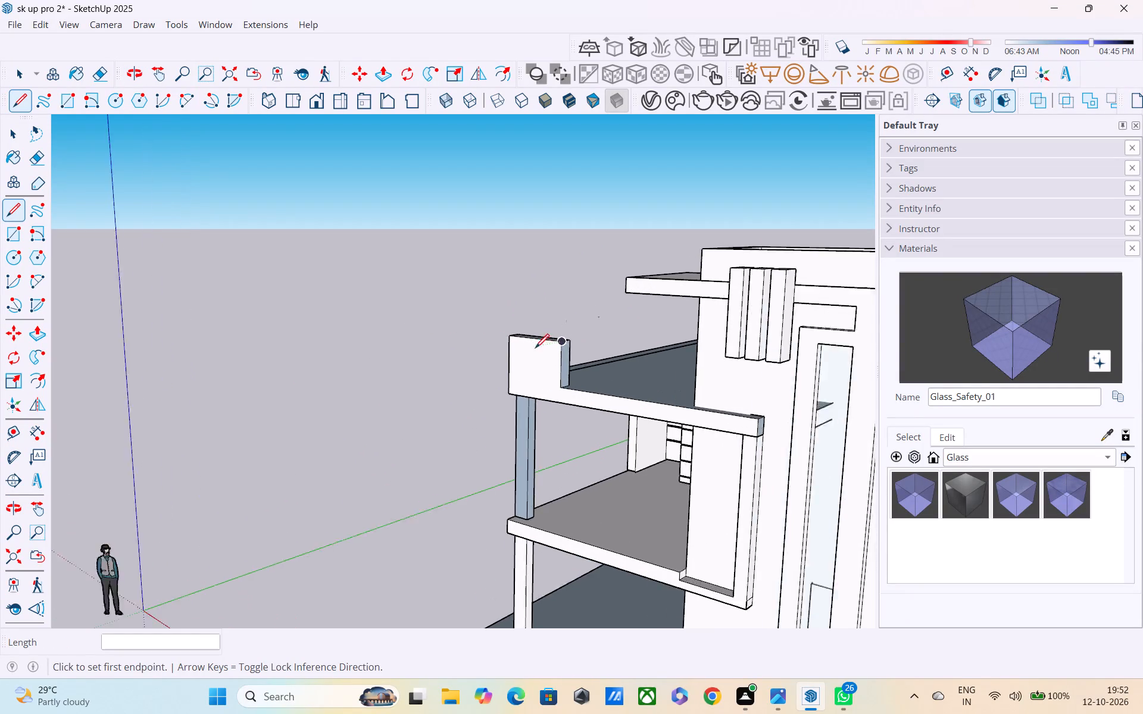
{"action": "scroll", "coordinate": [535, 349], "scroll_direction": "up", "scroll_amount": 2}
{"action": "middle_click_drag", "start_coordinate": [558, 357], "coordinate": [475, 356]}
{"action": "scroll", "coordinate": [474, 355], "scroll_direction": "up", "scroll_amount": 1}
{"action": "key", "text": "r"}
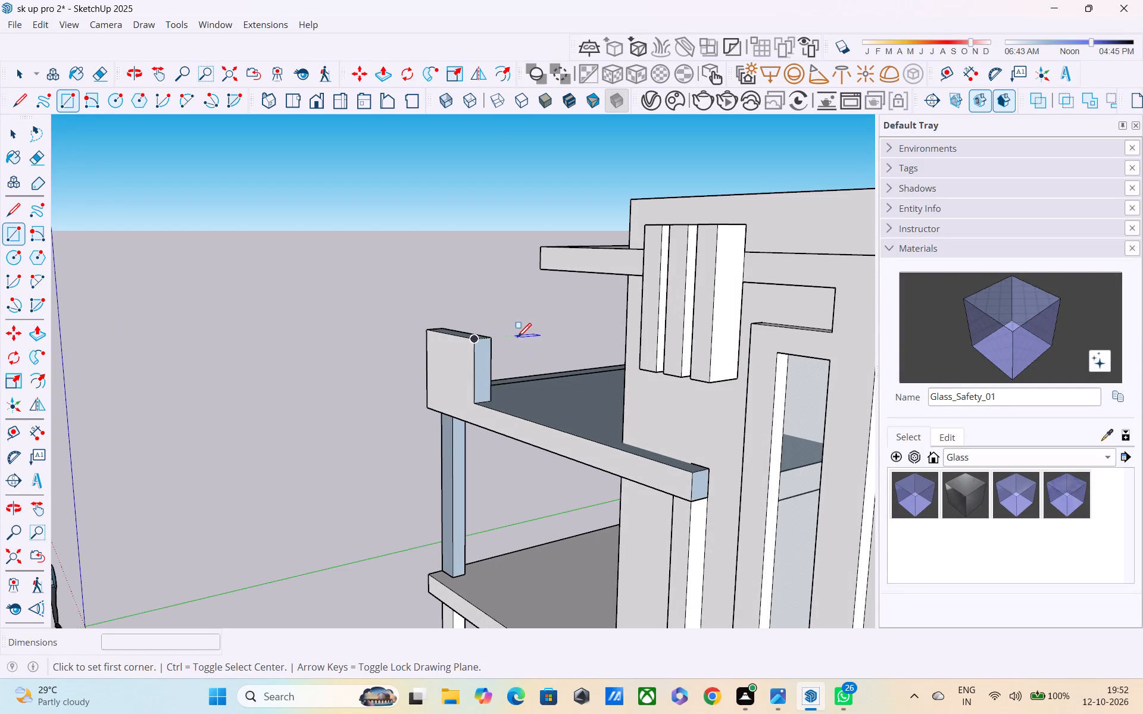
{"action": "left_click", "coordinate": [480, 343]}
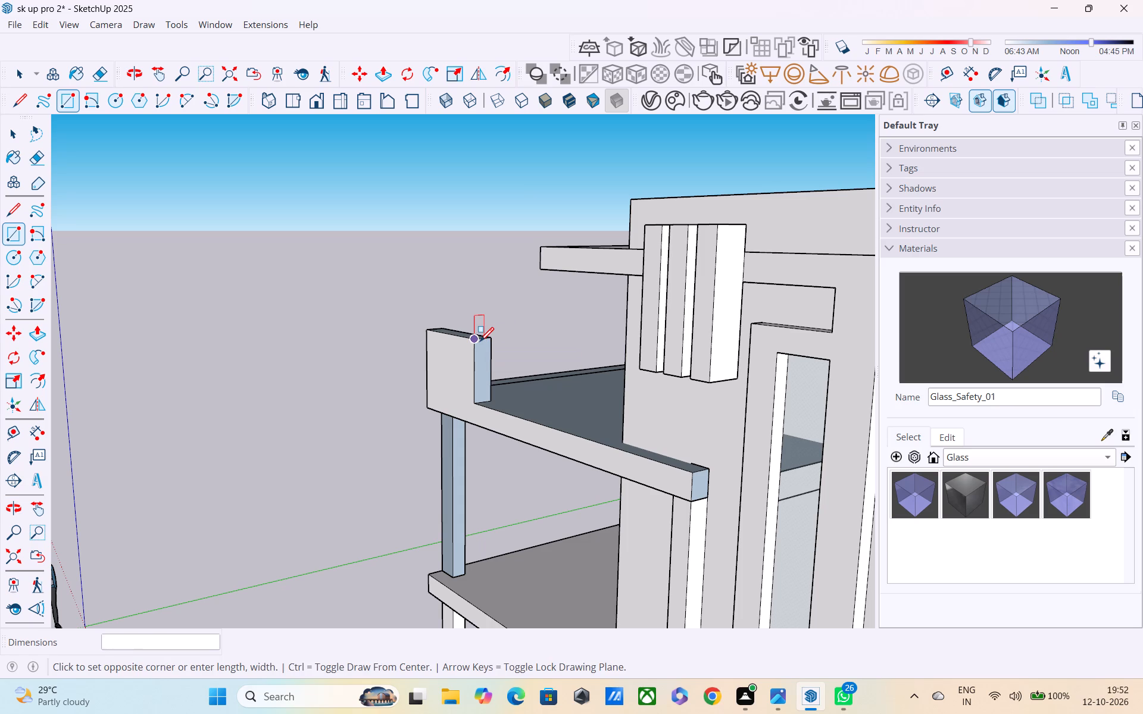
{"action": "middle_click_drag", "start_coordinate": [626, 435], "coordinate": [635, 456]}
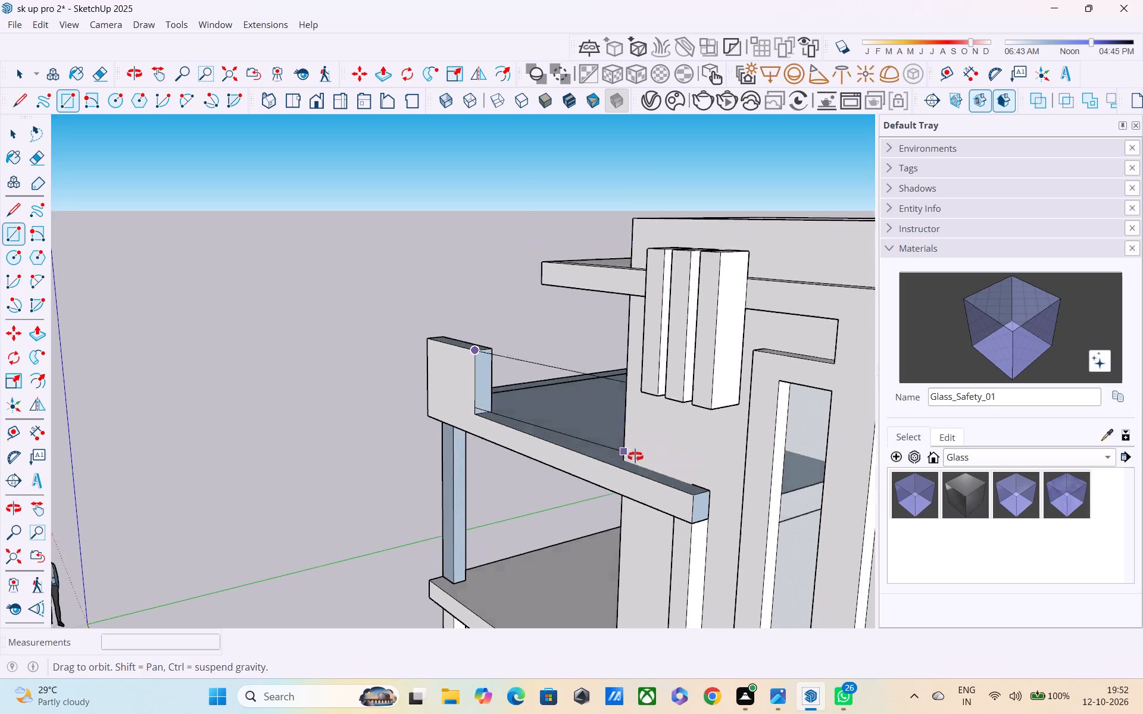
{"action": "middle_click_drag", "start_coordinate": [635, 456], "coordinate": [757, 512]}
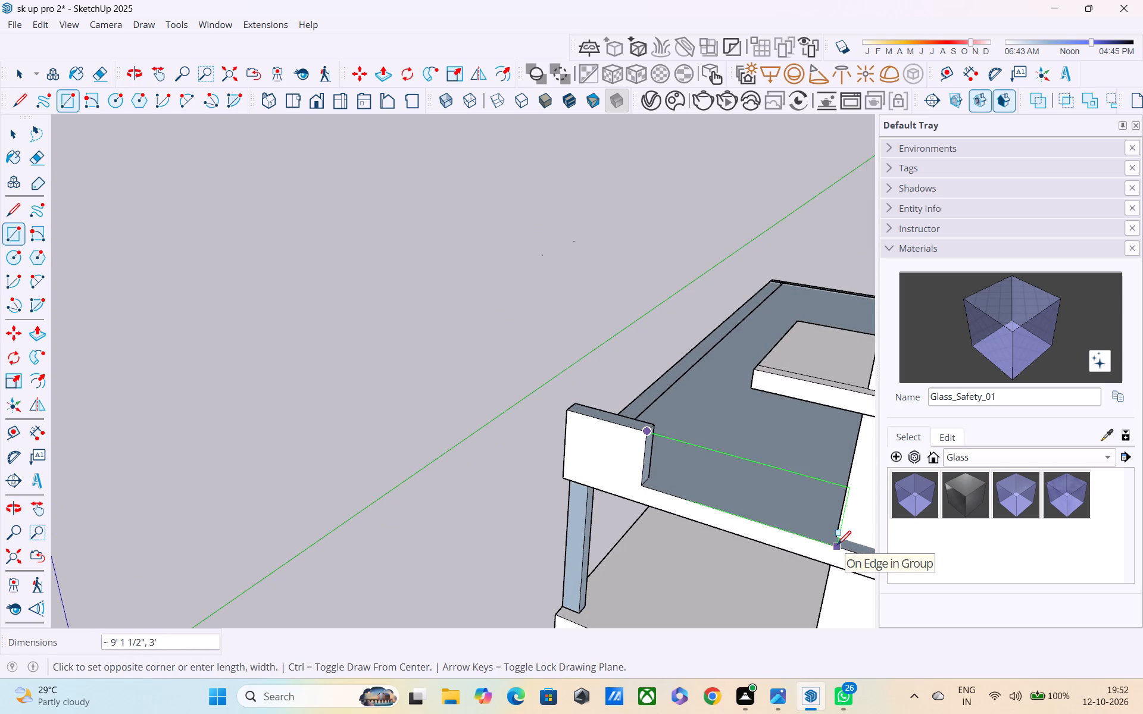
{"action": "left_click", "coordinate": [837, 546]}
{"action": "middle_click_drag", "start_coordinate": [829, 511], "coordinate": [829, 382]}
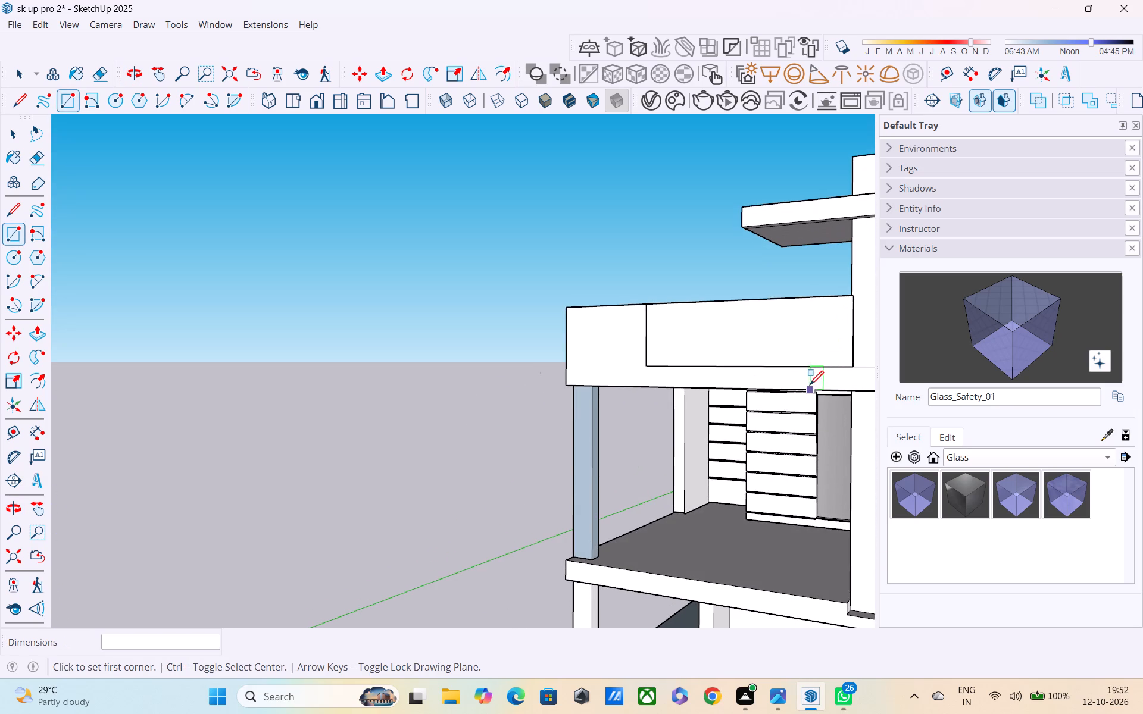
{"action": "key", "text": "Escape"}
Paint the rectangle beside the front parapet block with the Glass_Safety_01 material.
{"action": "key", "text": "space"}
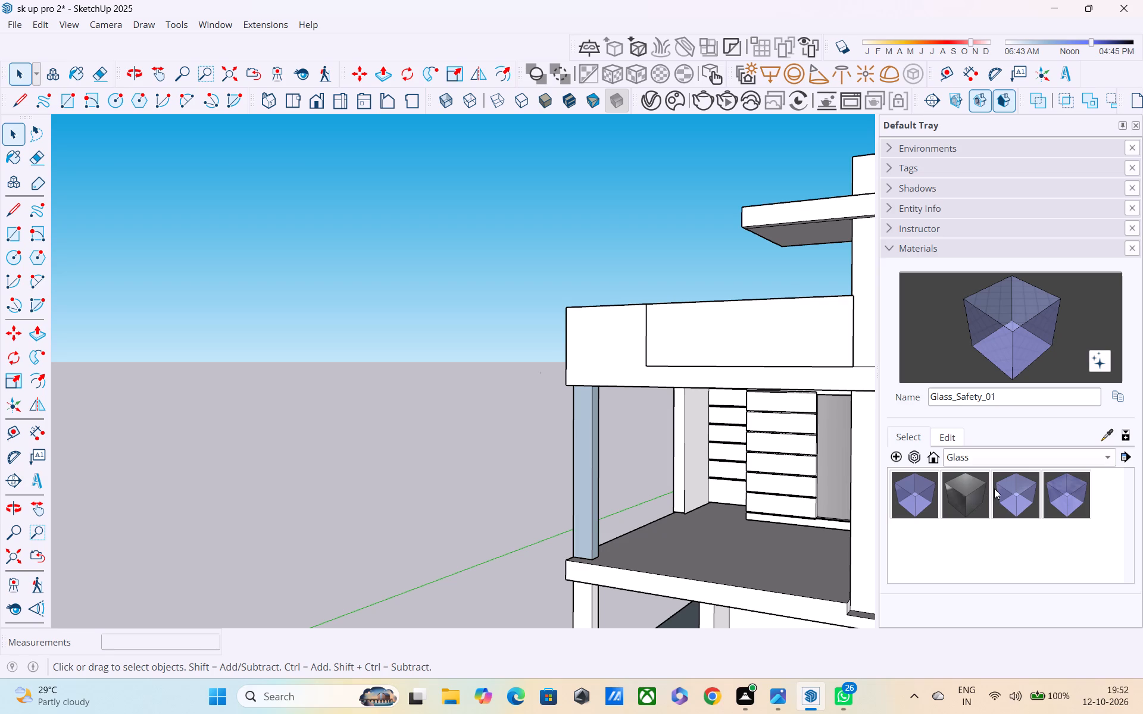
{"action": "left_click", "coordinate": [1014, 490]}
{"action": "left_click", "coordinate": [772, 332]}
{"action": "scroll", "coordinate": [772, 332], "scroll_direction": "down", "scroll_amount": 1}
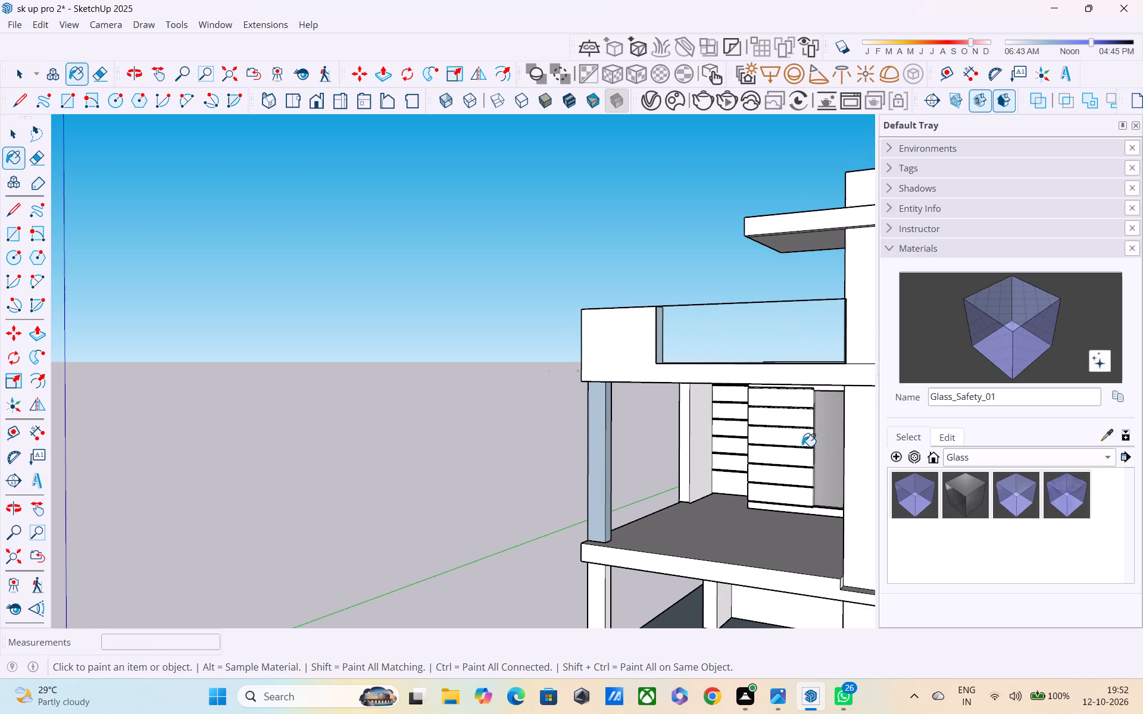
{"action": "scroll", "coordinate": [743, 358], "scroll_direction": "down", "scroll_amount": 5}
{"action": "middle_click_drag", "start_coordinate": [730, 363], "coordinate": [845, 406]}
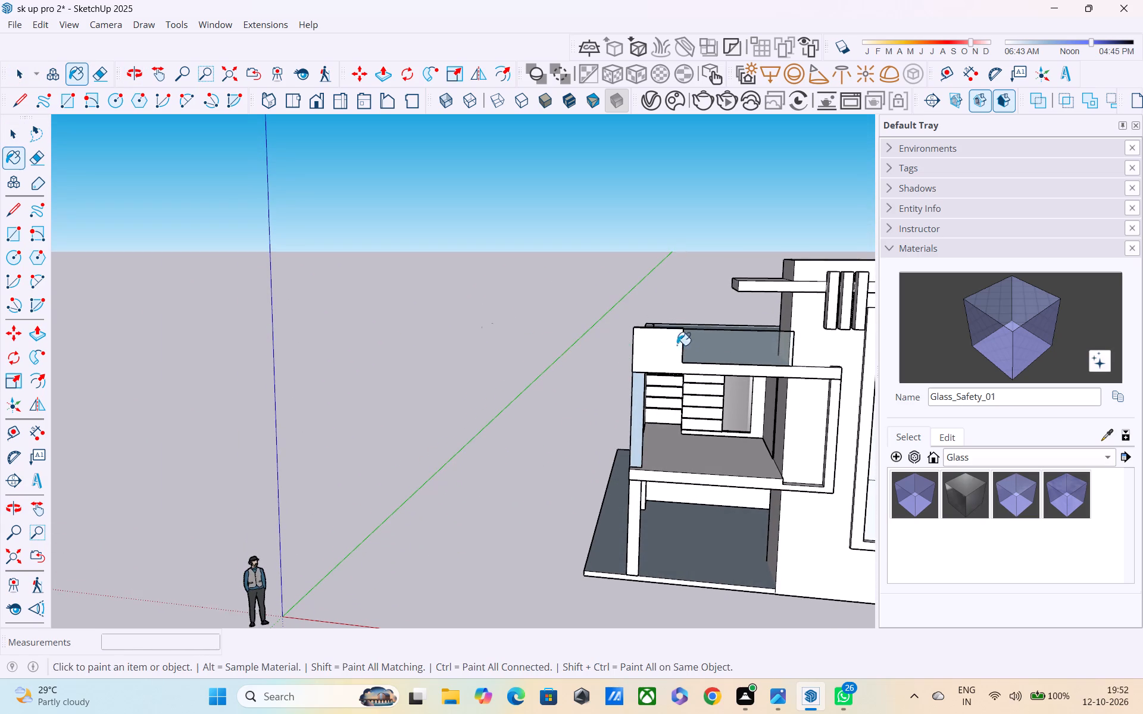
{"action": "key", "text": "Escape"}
Enter the upper-floor group, reverse the bluish side face of the front column, and leave the group.
{"action": "key", "text": "space"}
{"action": "left_click", "coordinate": [639, 418]}
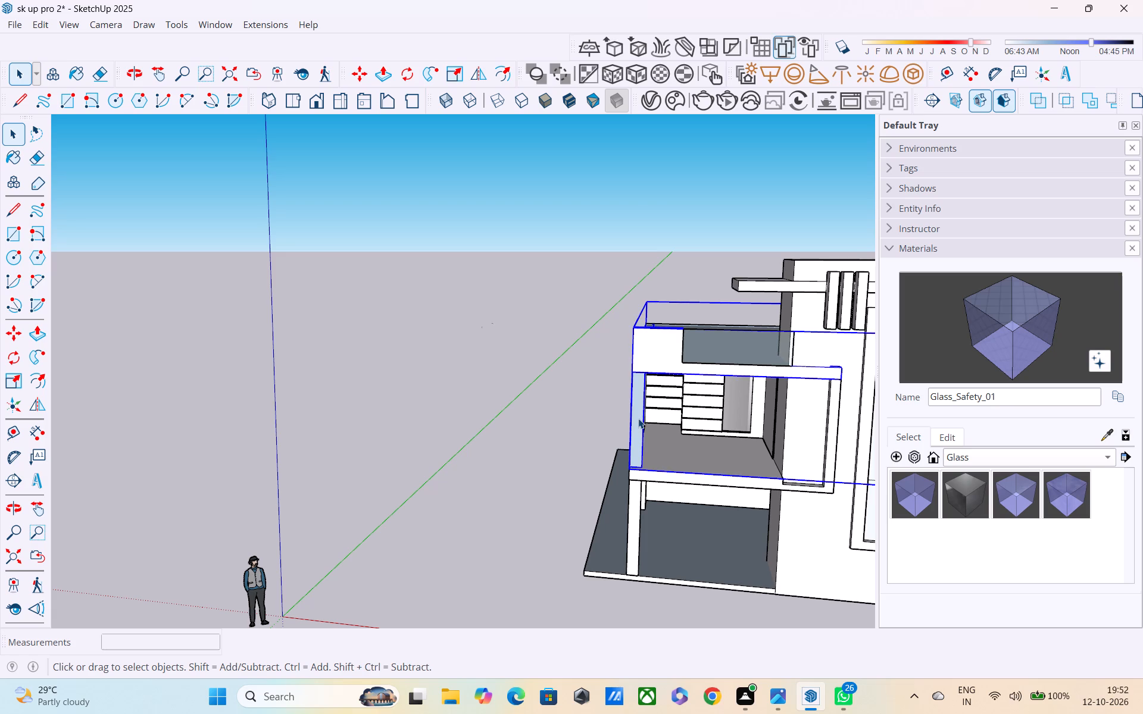
{"action": "double_click", "coordinate": [638, 418]}
{"action": "right_click", "coordinate": [638, 419]}
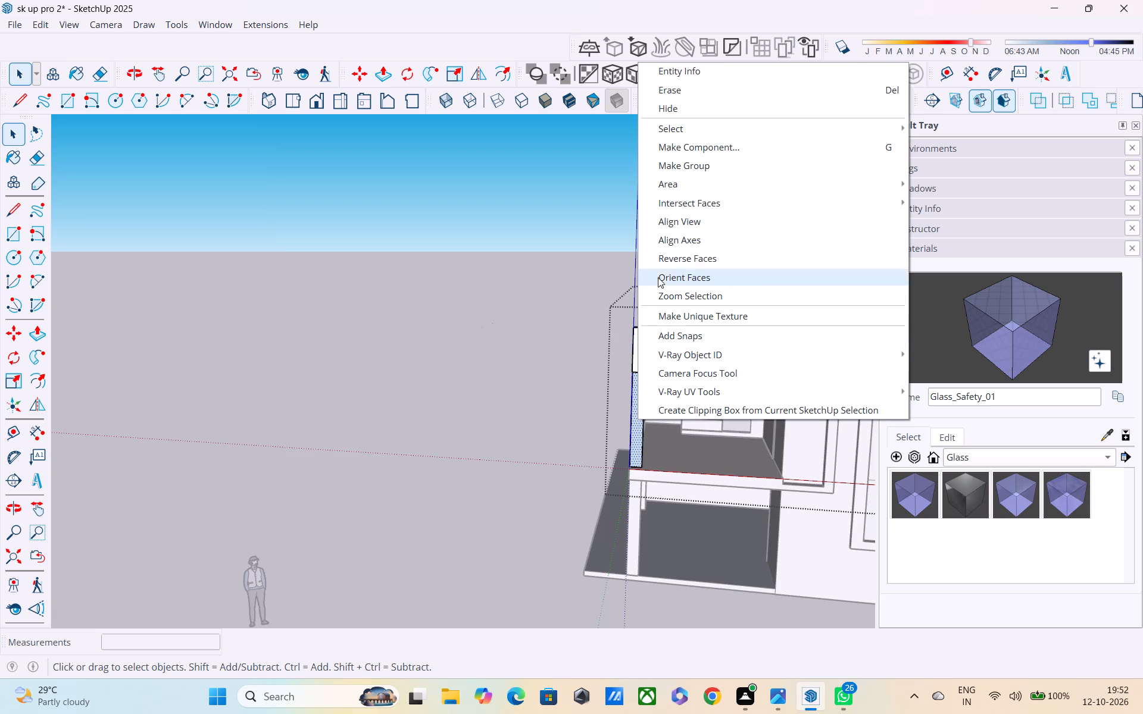
{"action": "left_click", "coordinate": [661, 259]}
{"action": "left_click", "coordinate": [489, 399]}
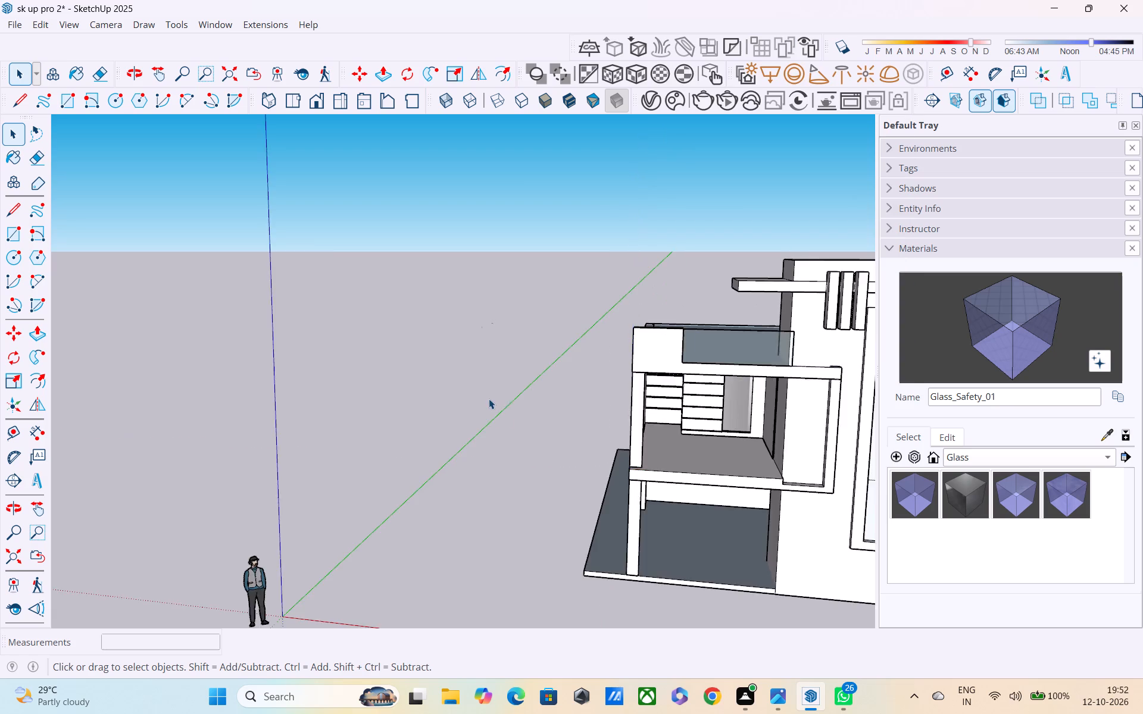
Enter the roof slab's group, reverse the slab's large top face, and leave the group.
{"action": "scroll", "coordinate": [563, 411], "scroll_direction": "down", "scroll_amount": 3}
{"action": "middle_click_drag", "start_coordinate": [628, 302], "coordinate": [634, 448]}
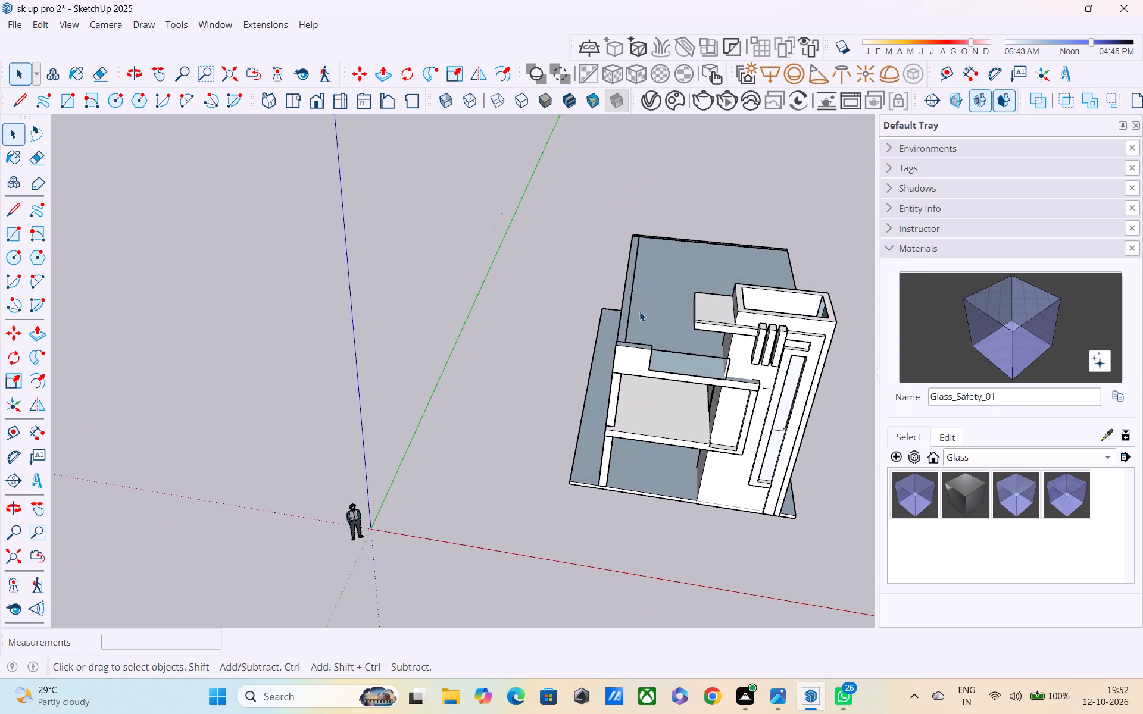
{"action": "scroll", "coordinate": [644, 256], "scroll_direction": "down", "scroll_amount": 3}
{"action": "middle_click_drag", "start_coordinate": [653, 278], "coordinate": [658, 140]}
{"action": "middle_click_drag", "start_coordinate": [654, 235], "coordinate": [664, 433]}
{"action": "left_click", "coordinate": [657, 281]}
{"action": "double_click", "coordinate": [657, 281]}
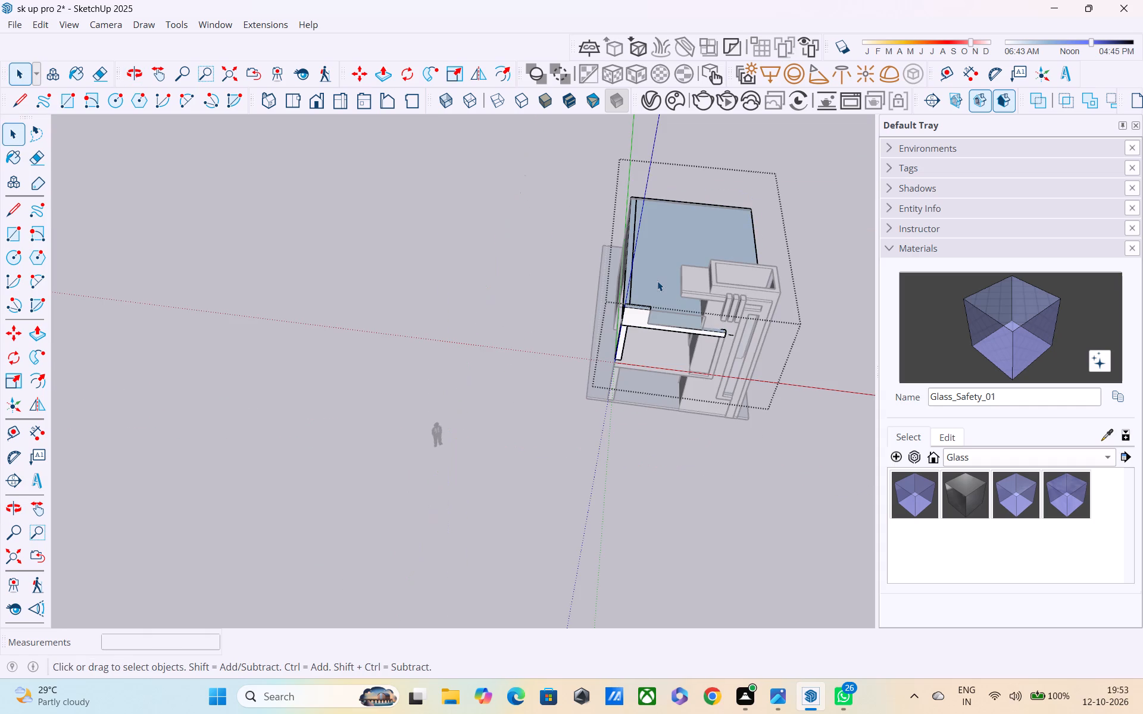
{"action": "left_click", "coordinate": [657, 281]}
{"action": "right_click", "coordinate": [657, 280]}
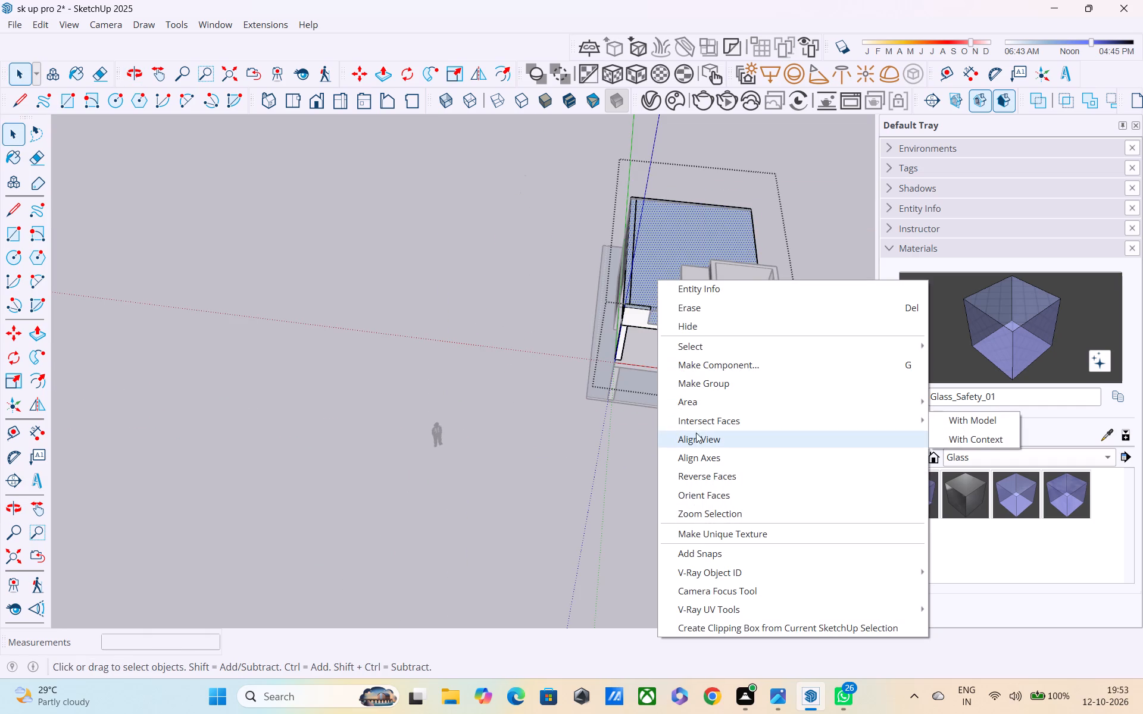
{"action": "left_click", "coordinate": [704, 469]}
{"action": "left_click", "coordinate": [502, 268]}
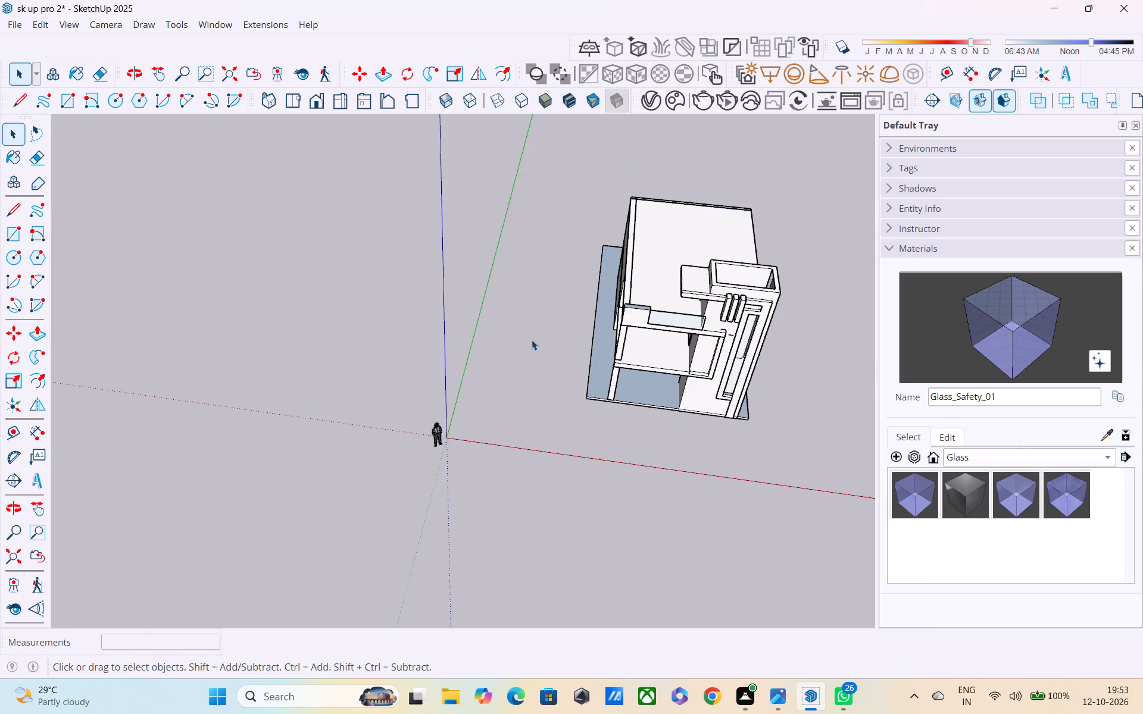
Examine the building's front and the joint where the rooftop glass panel meets the tall wall.
{"action": "middle_click_drag", "start_coordinate": [532, 340], "coordinate": [532, 99]}
{"action": "left_click", "coordinate": [674, 200]}
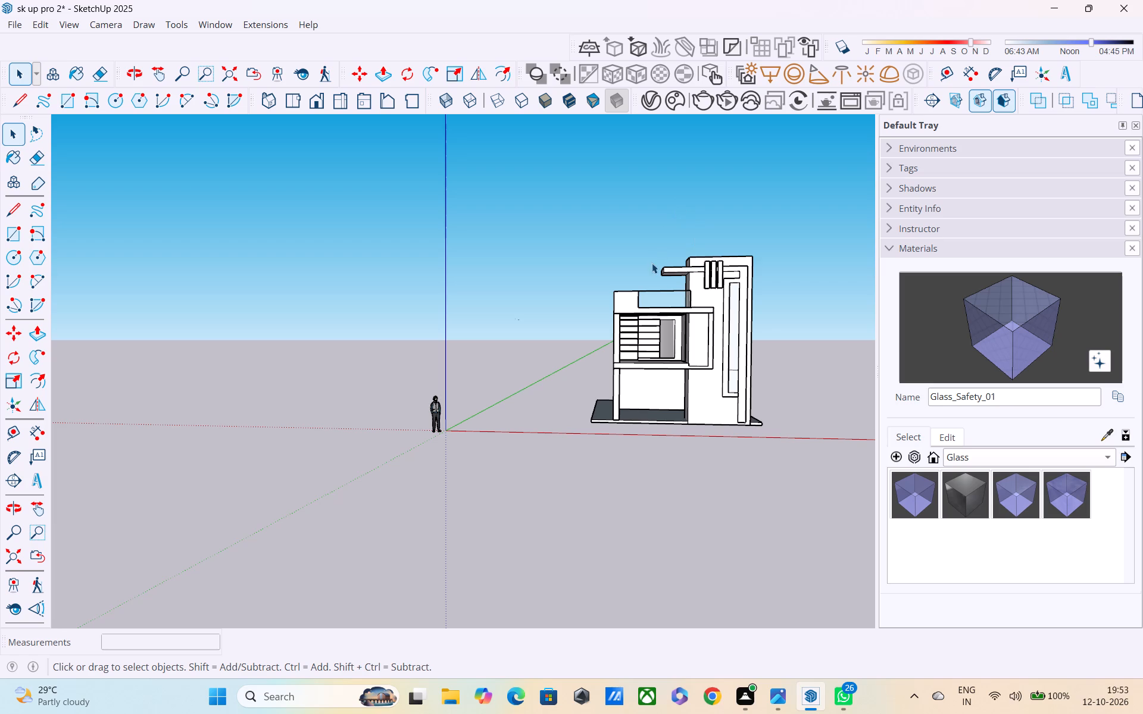
{"action": "key", "text": "Escape"}
{"action": "middle_click_drag", "start_coordinate": [654, 316], "coordinate": [657, 440]}
{"action": "scroll", "coordinate": [645, 309], "scroll_direction": "up", "scroll_amount": 4}
{"action": "middle_click_drag", "start_coordinate": [668, 268], "coordinate": [640, 158]}
{"action": "scroll", "coordinate": [640, 158], "scroll_direction": "up", "scroll_amount": 1}
{"action": "scroll", "coordinate": [745, 326], "scroll_direction": "up", "scroll_amount": 8}
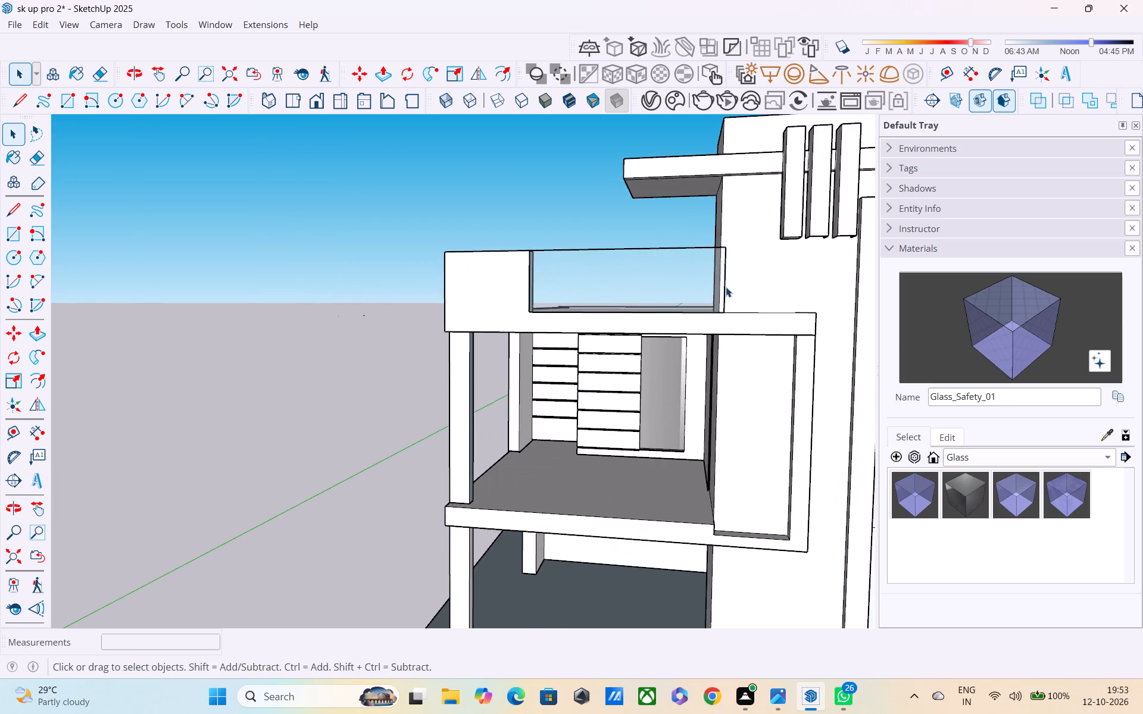
{"action": "scroll", "coordinate": [722, 277], "scroll_direction": "up", "scroll_amount": 3}
{"action": "scroll", "coordinate": [724, 253], "scroll_direction": "down", "scroll_amount": 6}
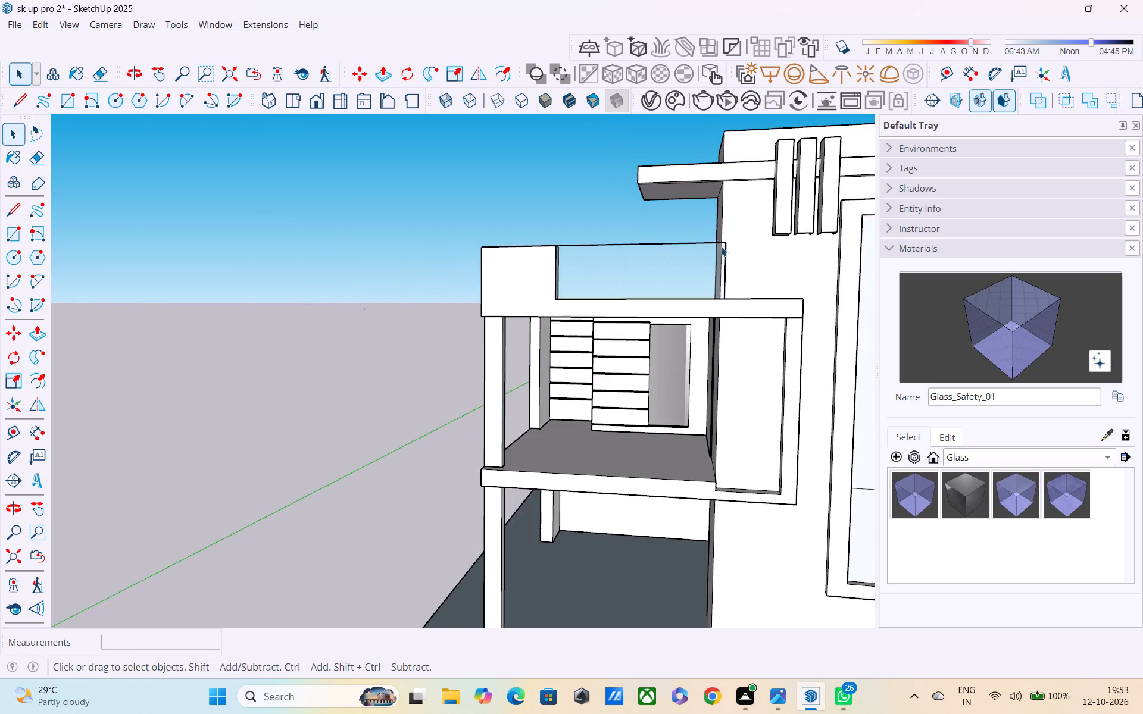
{"action": "scroll", "coordinate": [721, 246], "scroll_direction": "down", "scroll_amount": 3}
{"action": "scroll", "coordinate": [720, 246], "scroll_direction": "up", "scroll_amount": 6}
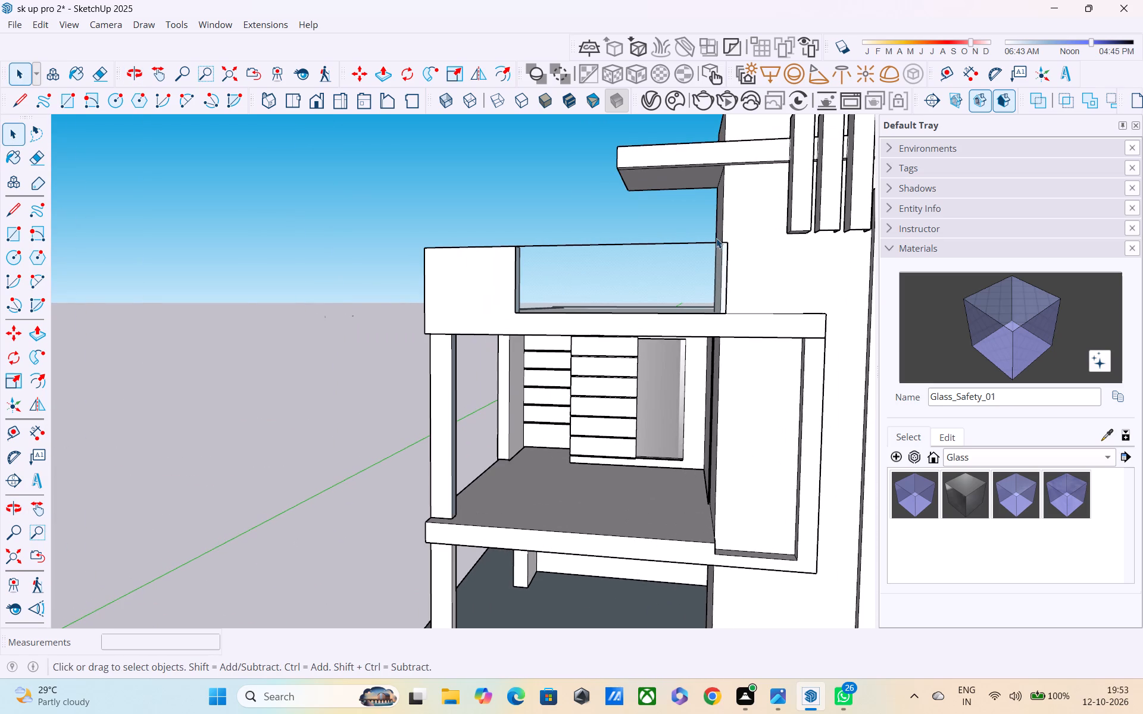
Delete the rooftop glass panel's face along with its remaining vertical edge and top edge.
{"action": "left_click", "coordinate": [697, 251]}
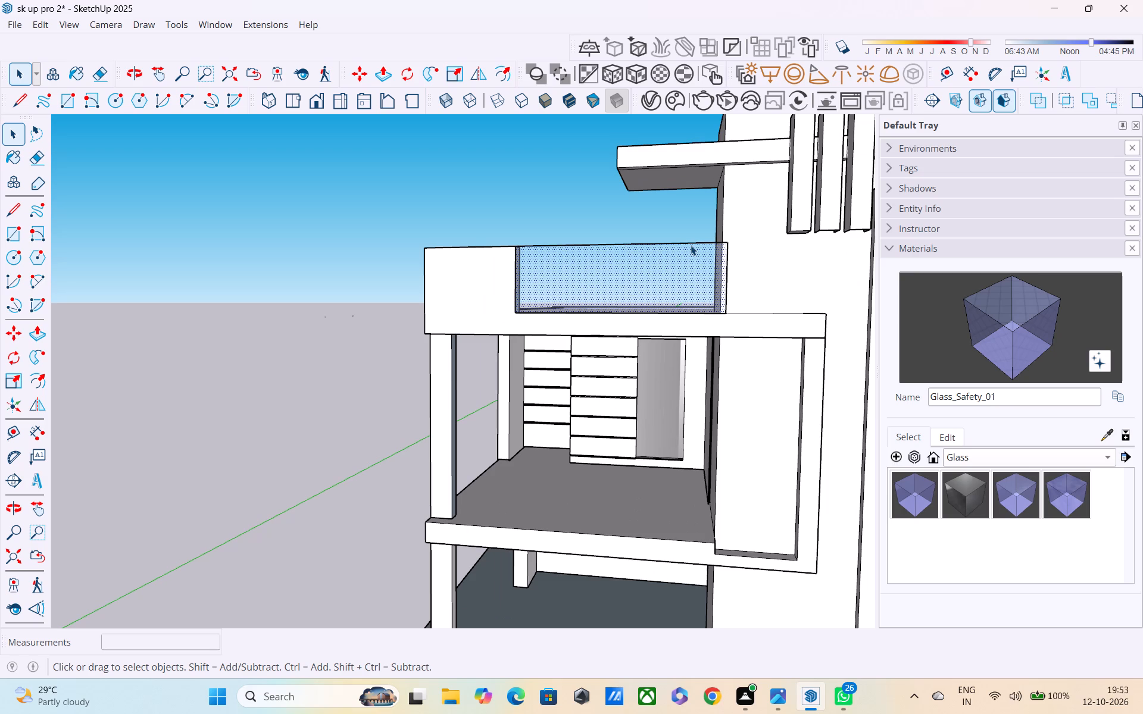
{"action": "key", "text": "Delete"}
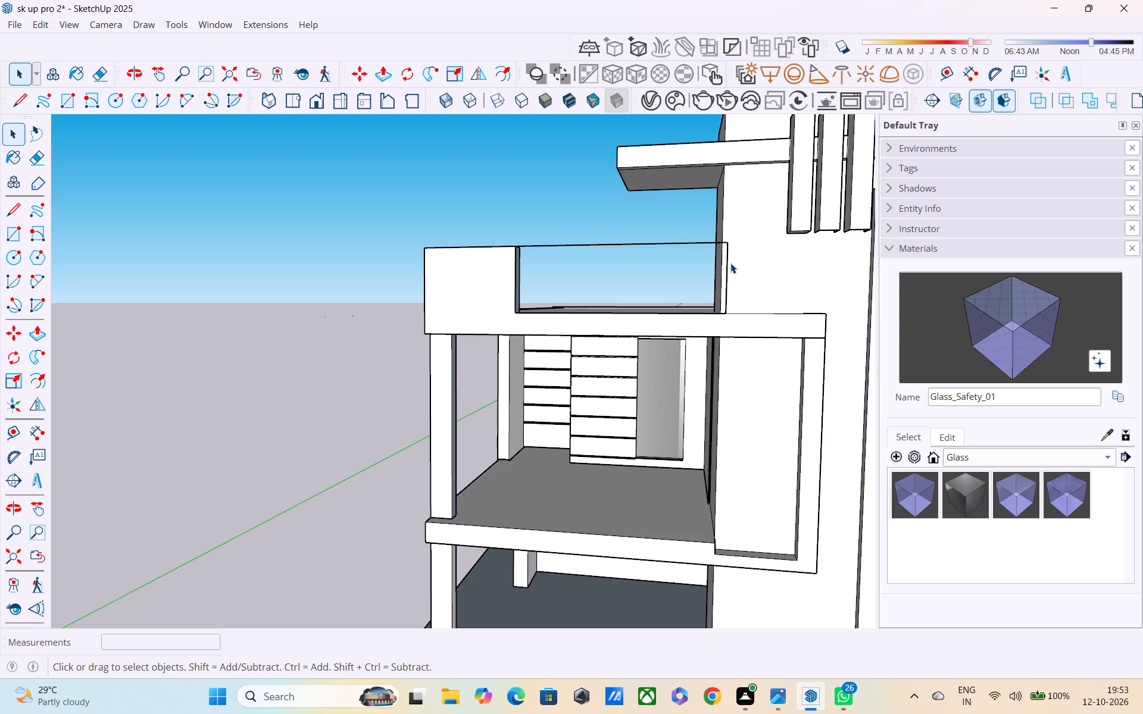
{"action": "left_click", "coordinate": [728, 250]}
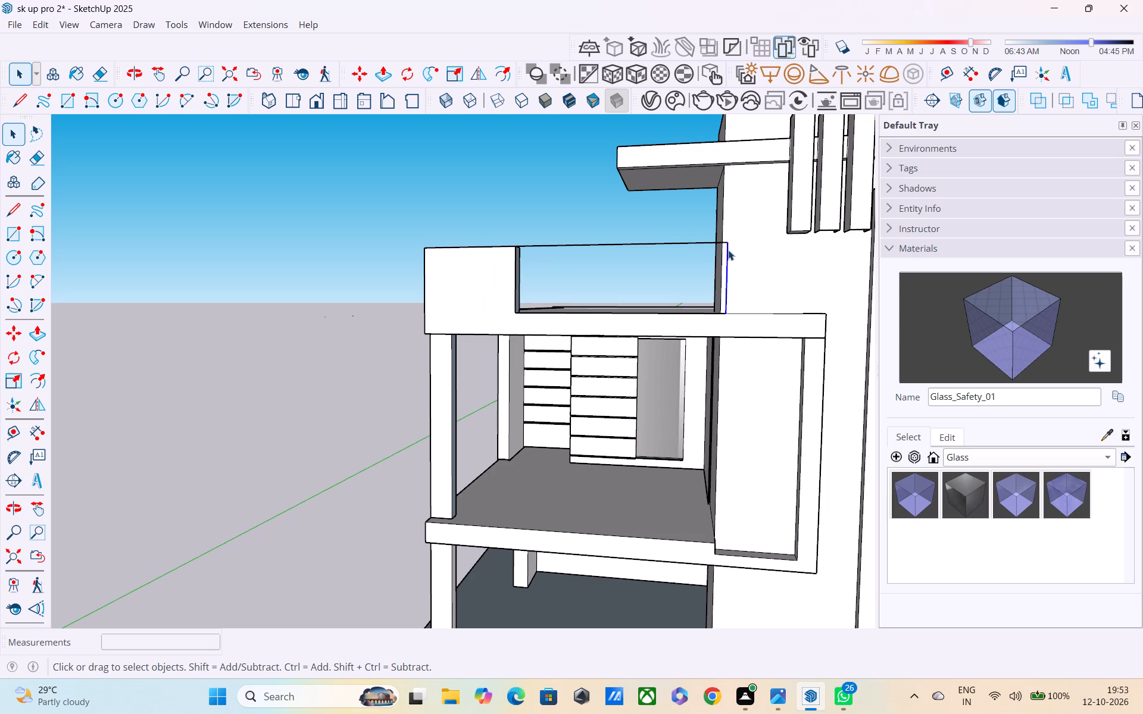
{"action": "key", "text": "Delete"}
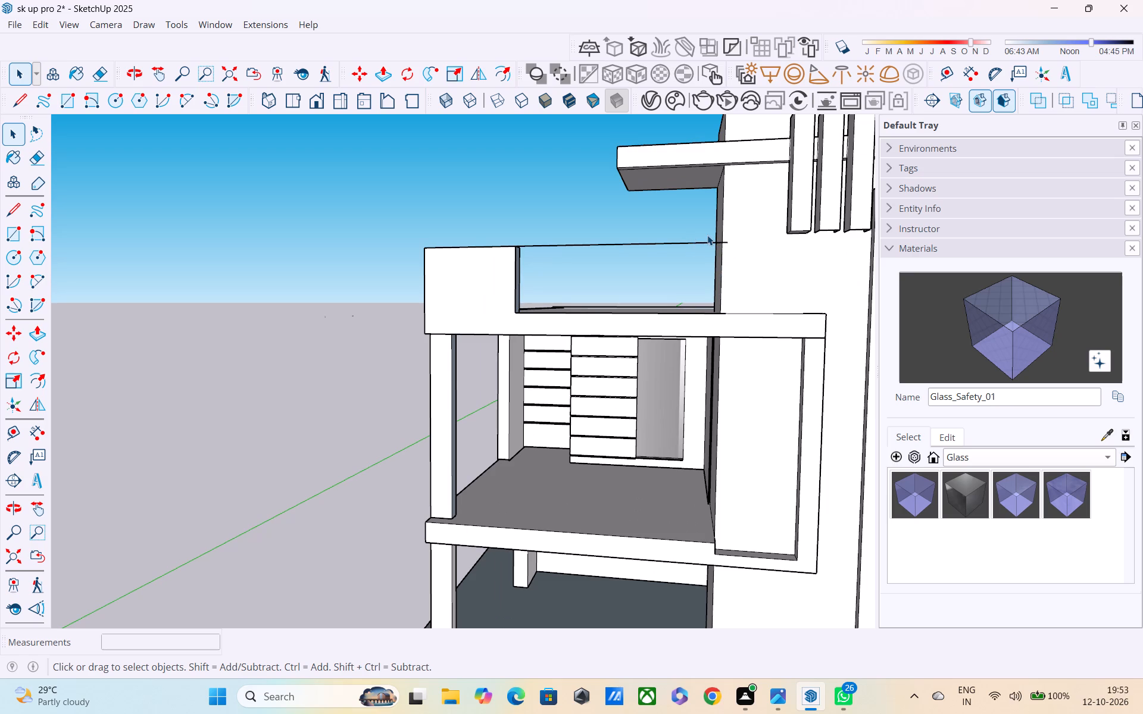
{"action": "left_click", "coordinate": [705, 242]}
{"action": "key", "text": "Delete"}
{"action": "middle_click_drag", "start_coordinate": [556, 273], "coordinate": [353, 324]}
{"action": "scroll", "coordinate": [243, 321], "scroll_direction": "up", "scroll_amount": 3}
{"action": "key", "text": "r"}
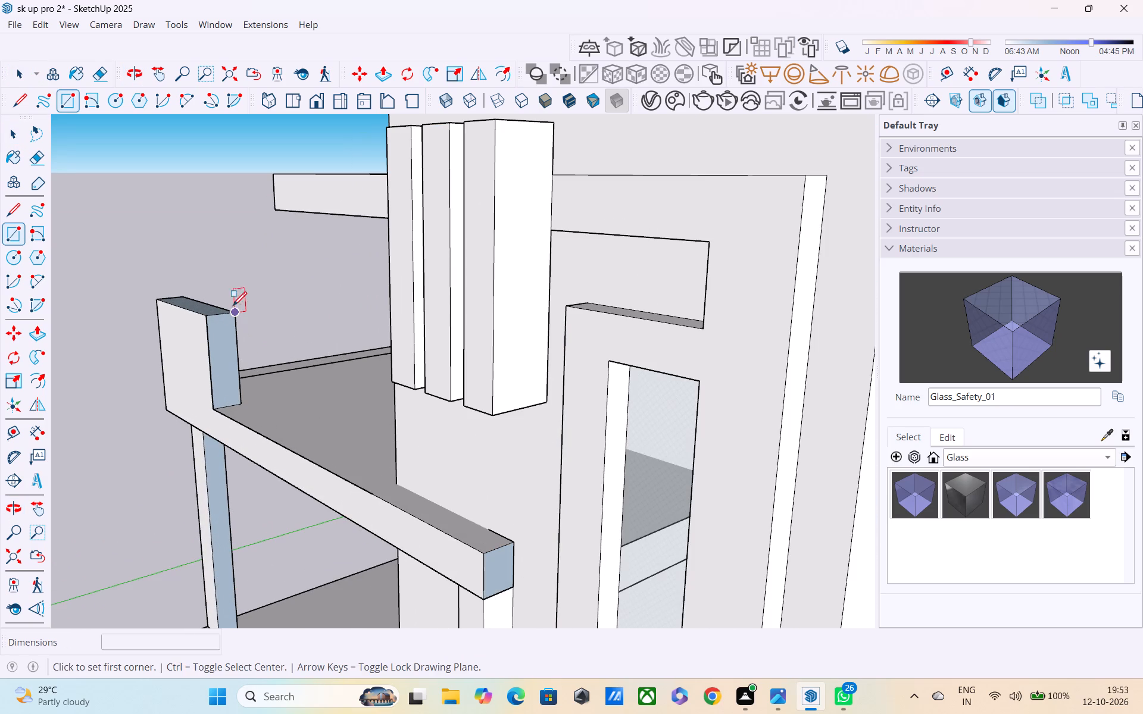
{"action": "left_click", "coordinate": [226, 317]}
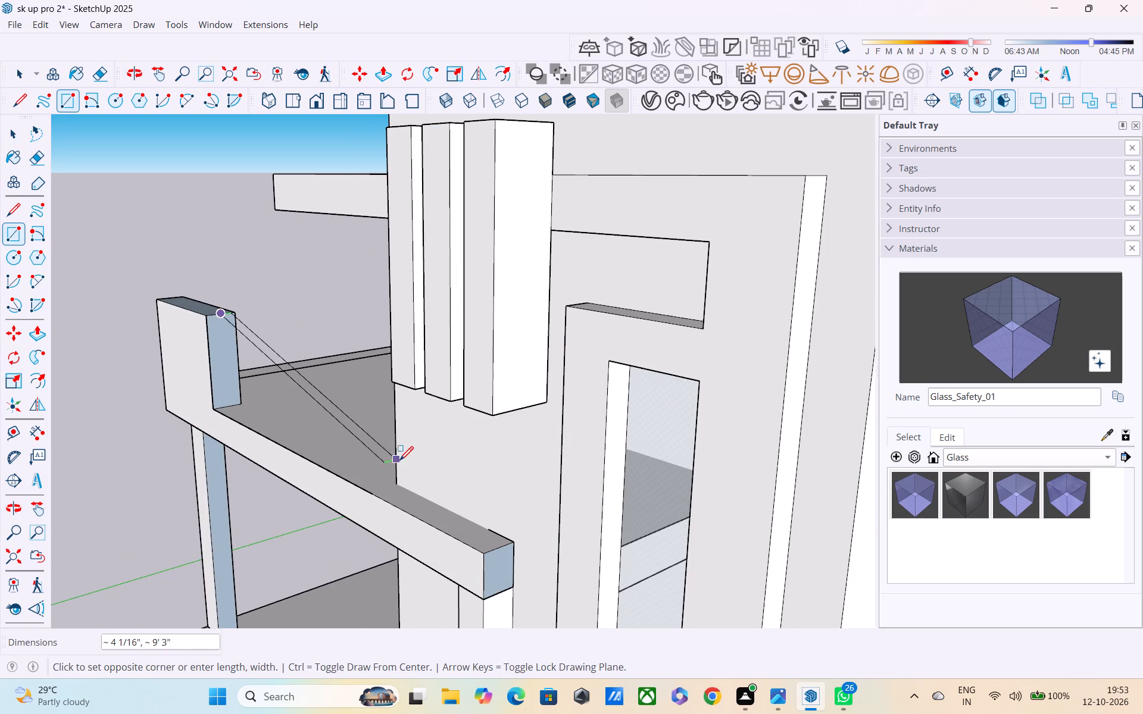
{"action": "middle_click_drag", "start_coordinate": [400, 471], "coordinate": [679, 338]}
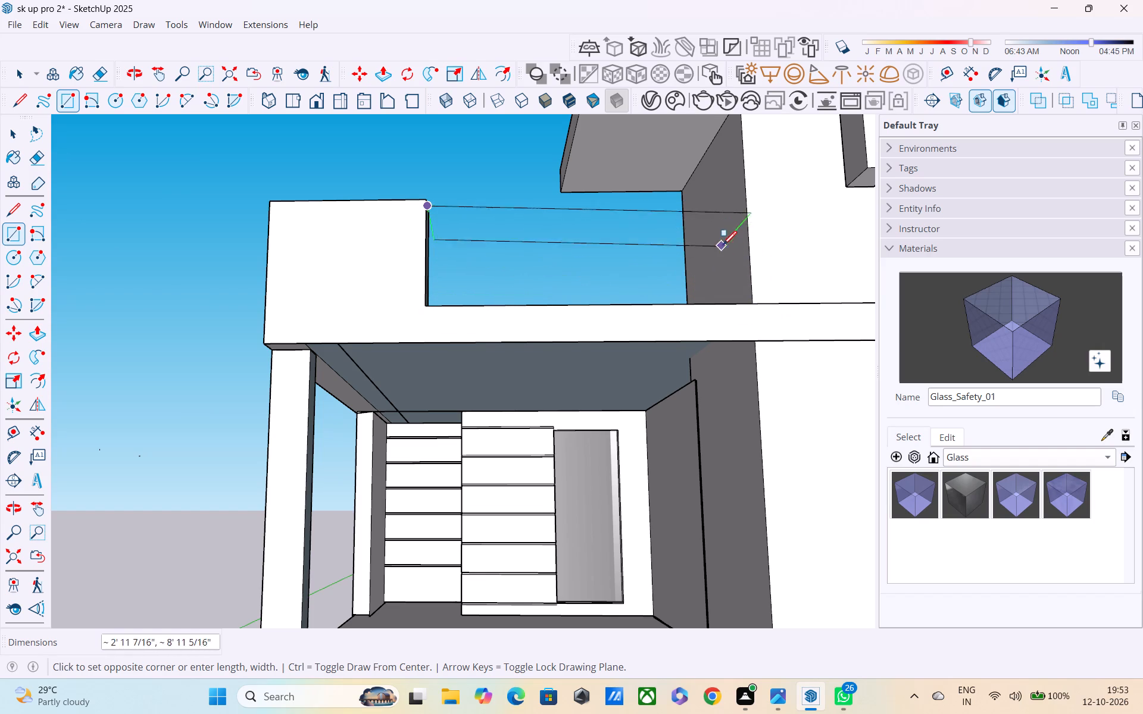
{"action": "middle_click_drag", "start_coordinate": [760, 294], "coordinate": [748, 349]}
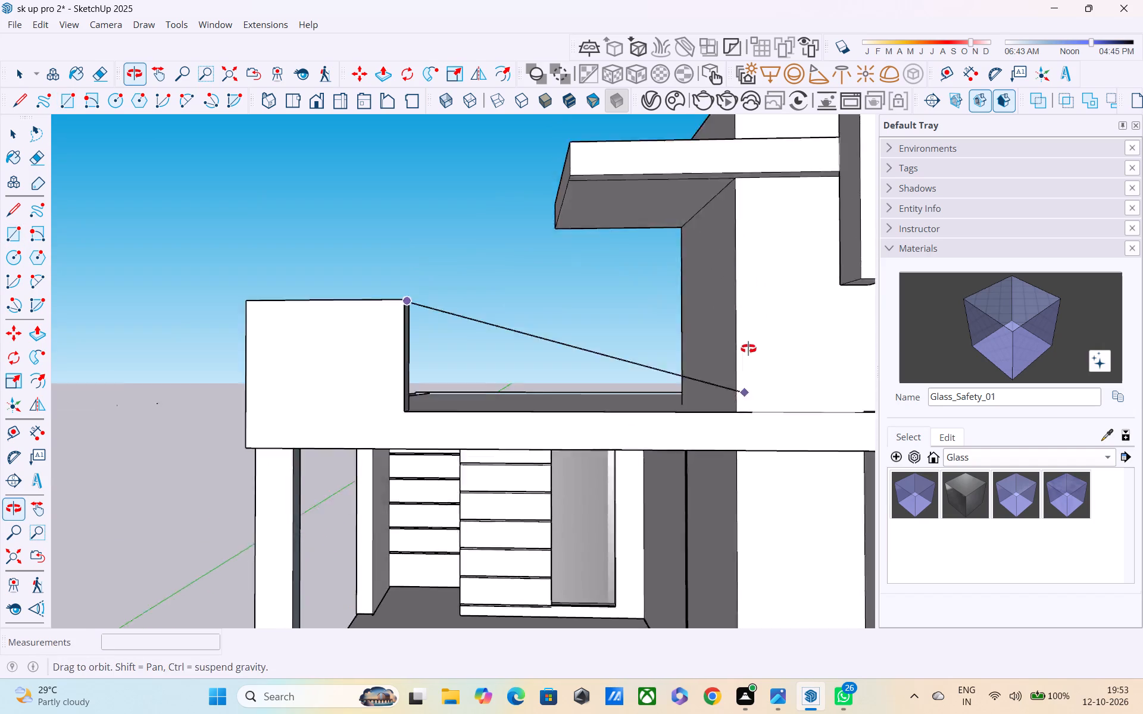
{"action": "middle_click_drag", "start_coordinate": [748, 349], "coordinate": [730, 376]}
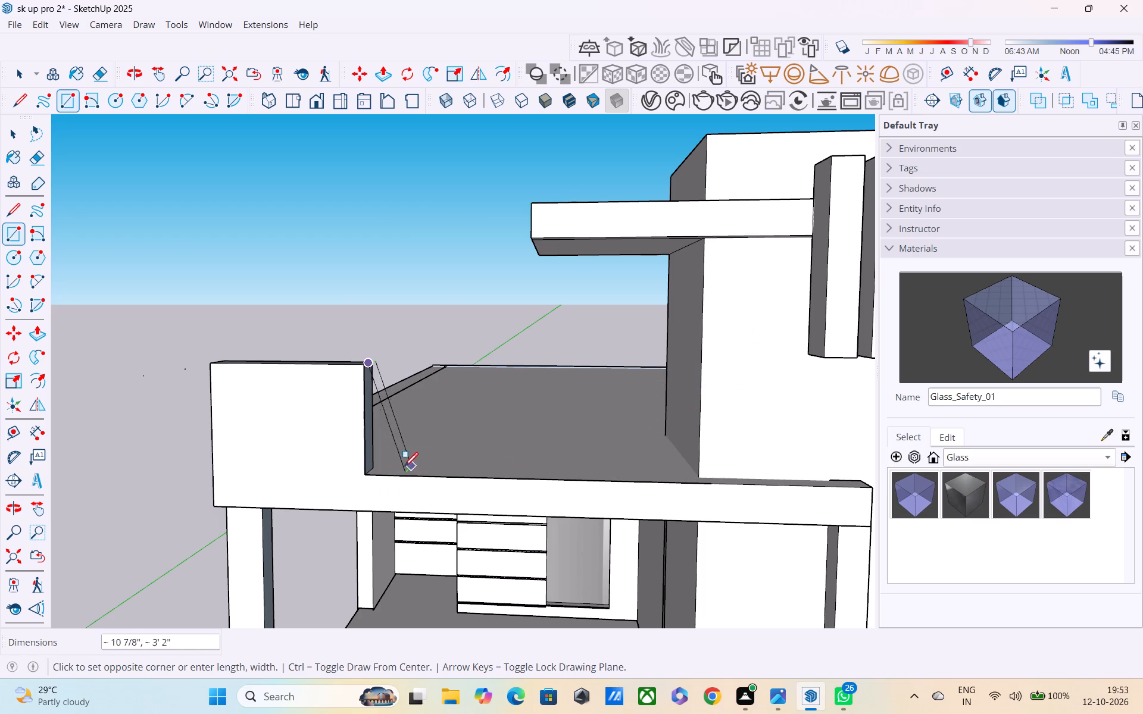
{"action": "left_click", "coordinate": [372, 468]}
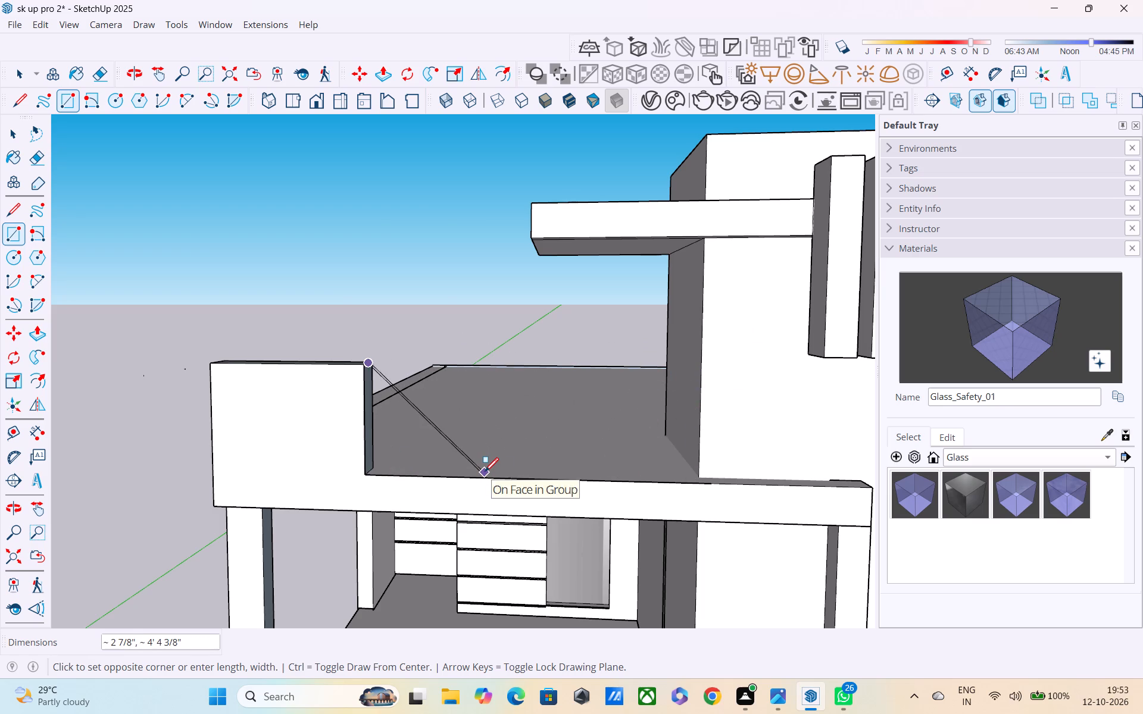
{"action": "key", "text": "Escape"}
Draw a closed panel outline with lines from the front parapet block's inner corner to the tall wall, rising 3' at the wall.
{"action": "middle_click_drag", "start_coordinate": [427, 443], "coordinate": [326, 423]}
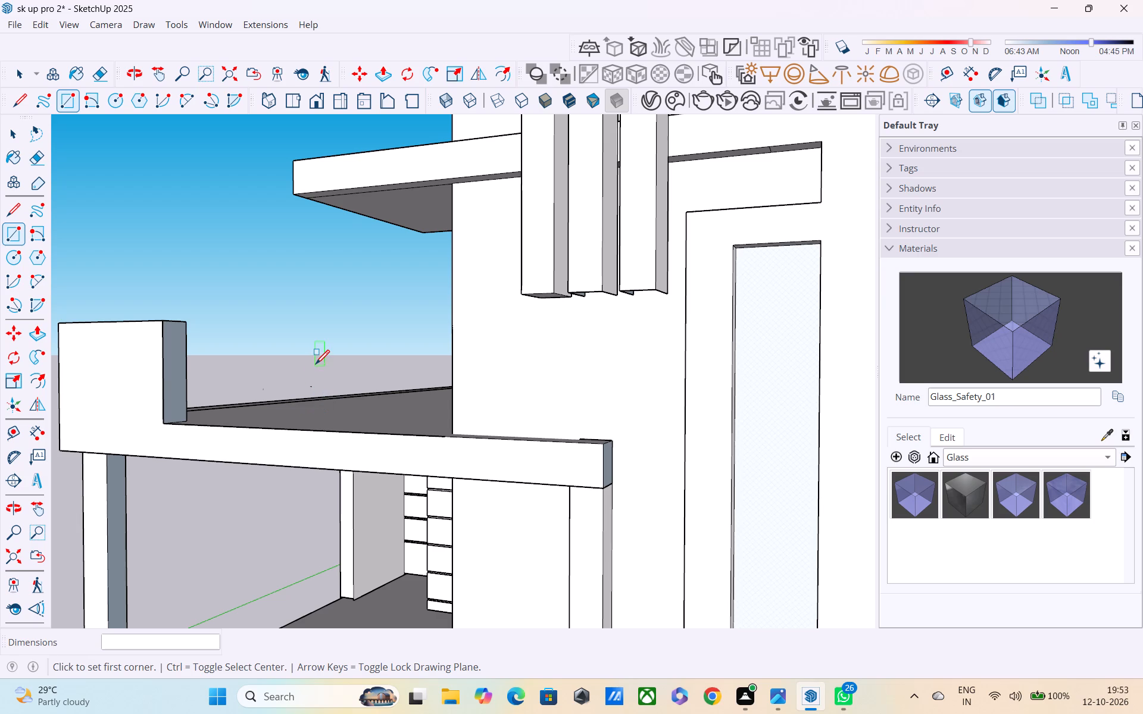
{"action": "key", "text": "l"}
{"action": "left_click", "coordinate": [182, 325]}
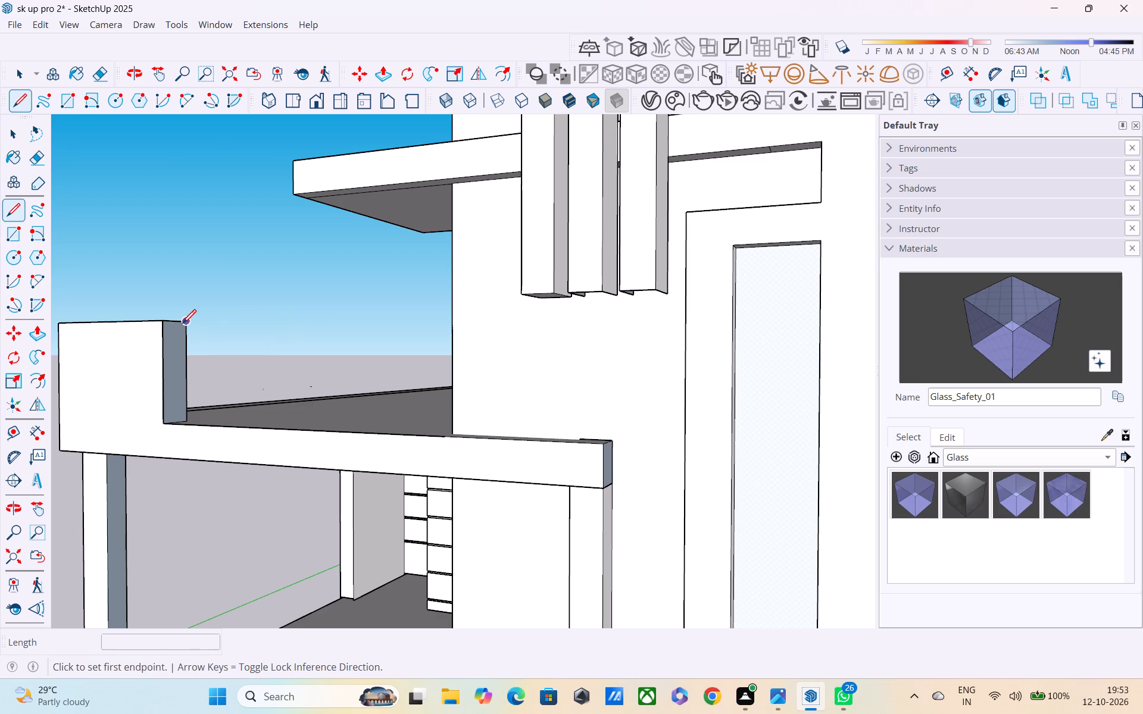
{"action": "left_click", "coordinate": [190, 421]}
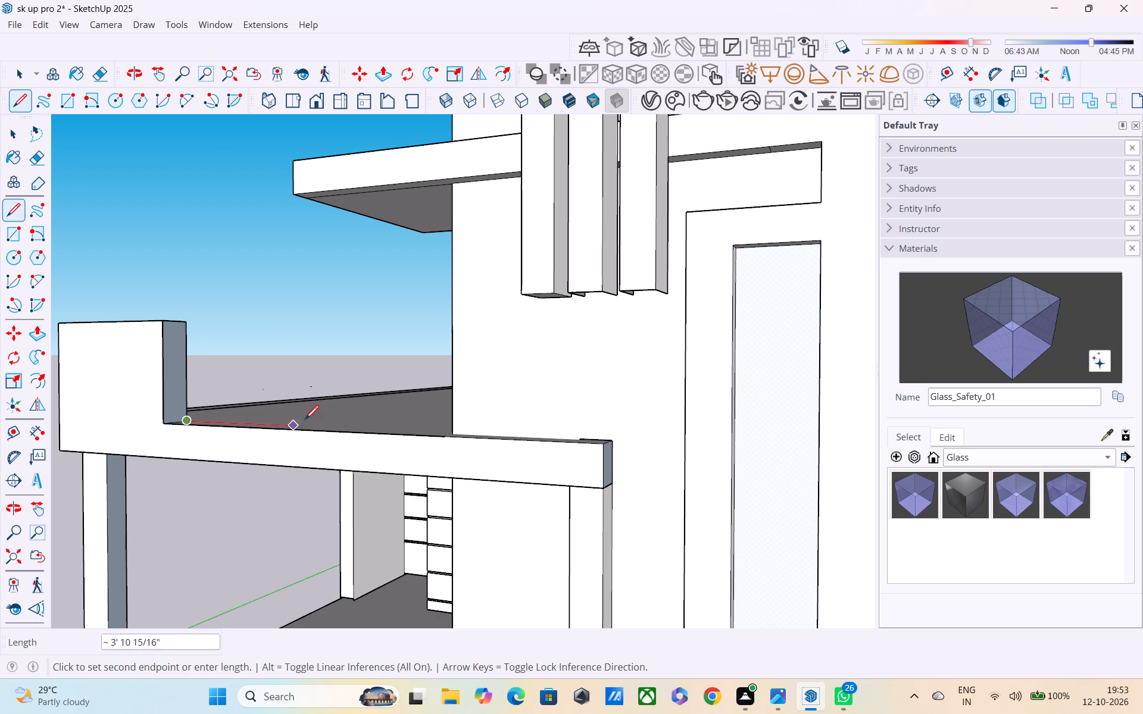
{"action": "middle_click_drag", "start_coordinate": [398, 437], "coordinate": [582, 471]}
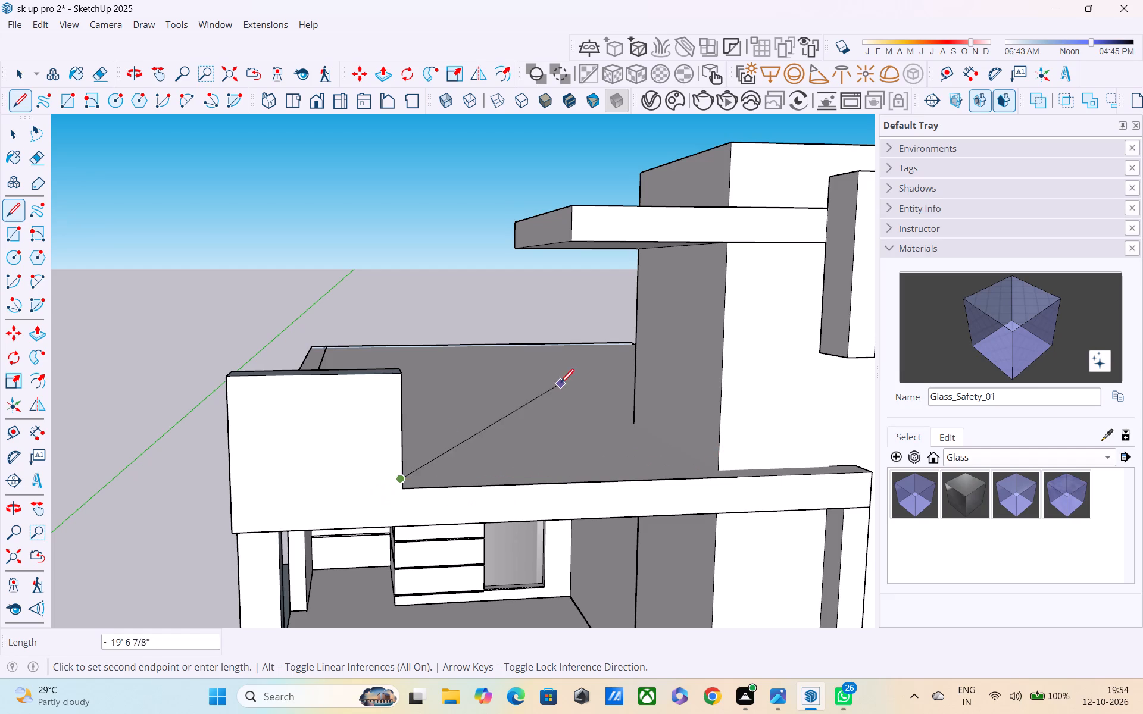
{"action": "middle_click_drag", "start_coordinate": [561, 387], "coordinate": [389, 407]}
{"action": "scroll", "coordinate": [340, 418], "scroll_direction": "down", "scroll_amount": 4}
{"action": "scroll", "coordinate": [76, 462], "scroll_direction": "up", "scroll_amount": 7}
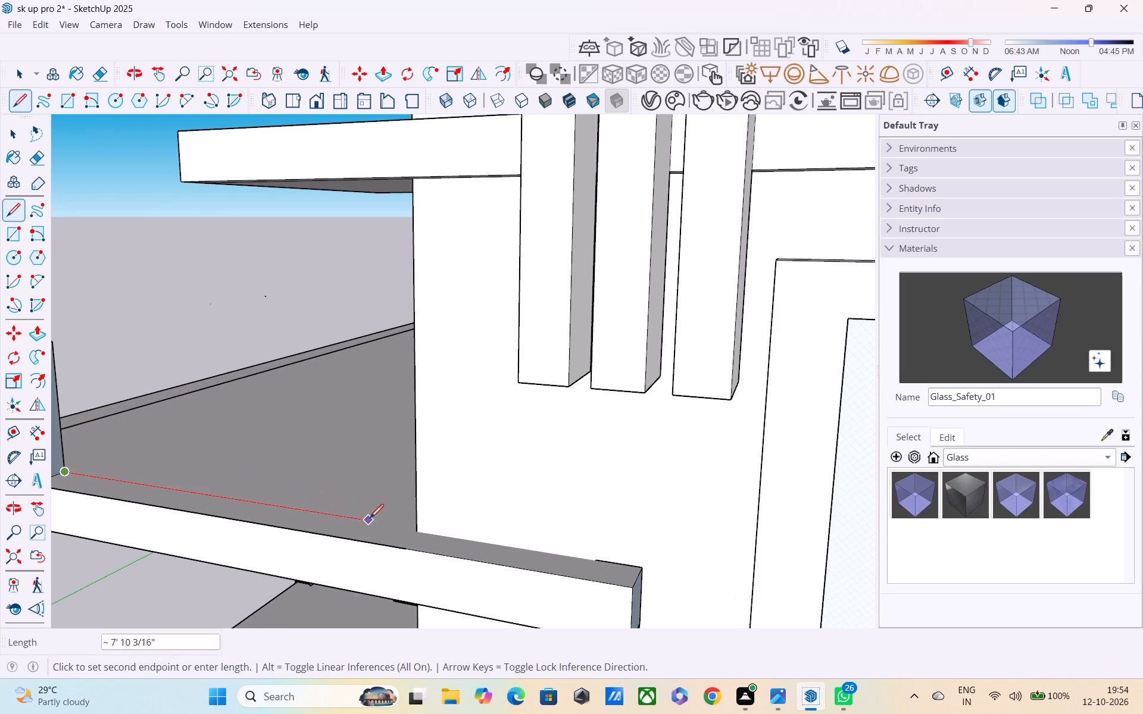
{"action": "left_click", "coordinate": [414, 530]}
{"action": "middle_click_drag", "start_coordinate": [417, 466], "coordinate": [608, 418]}
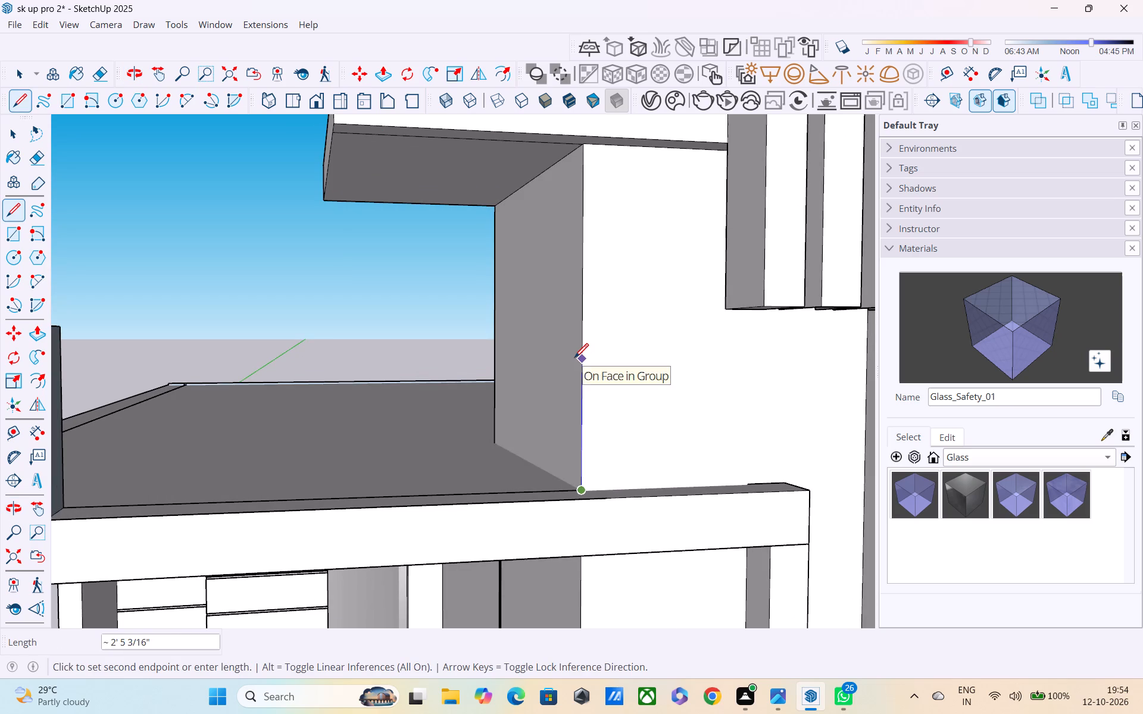
{"action": "type", "text": "3'"}
{"action": "key", "text": "Return"}
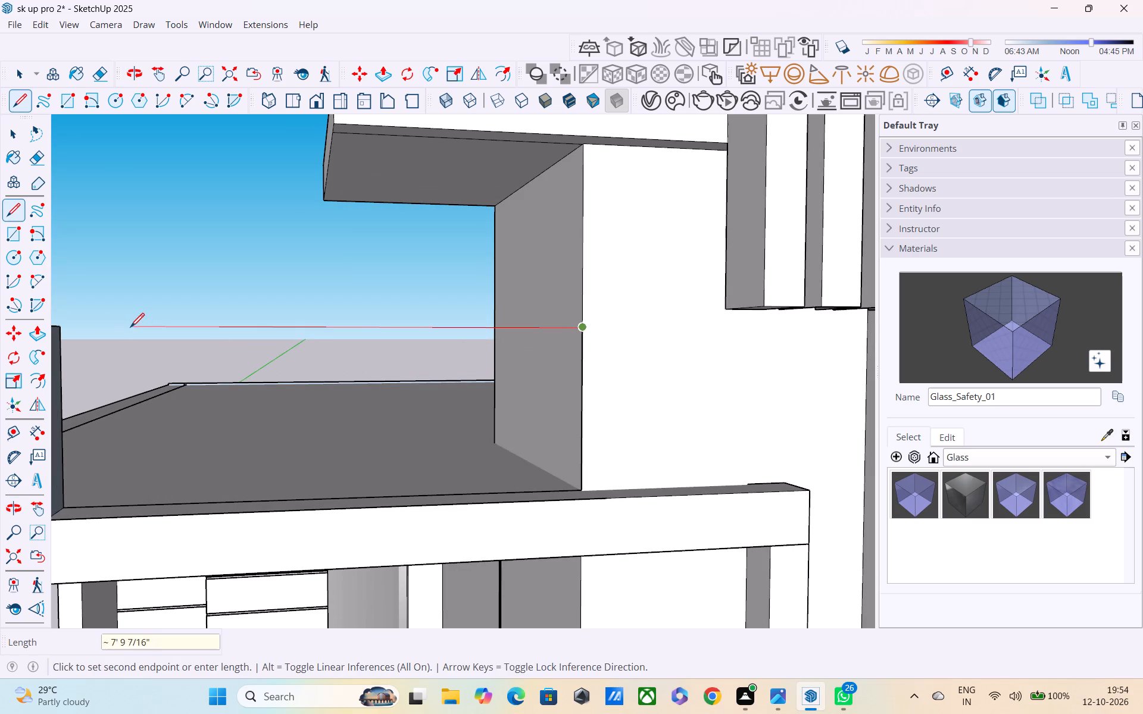
{"action": "left_click", "coordinate": [64, 325]}
{"action": "scroll", "coordinate": [97, 342], "scroll_direction": "down", "scroll_amount": 4}
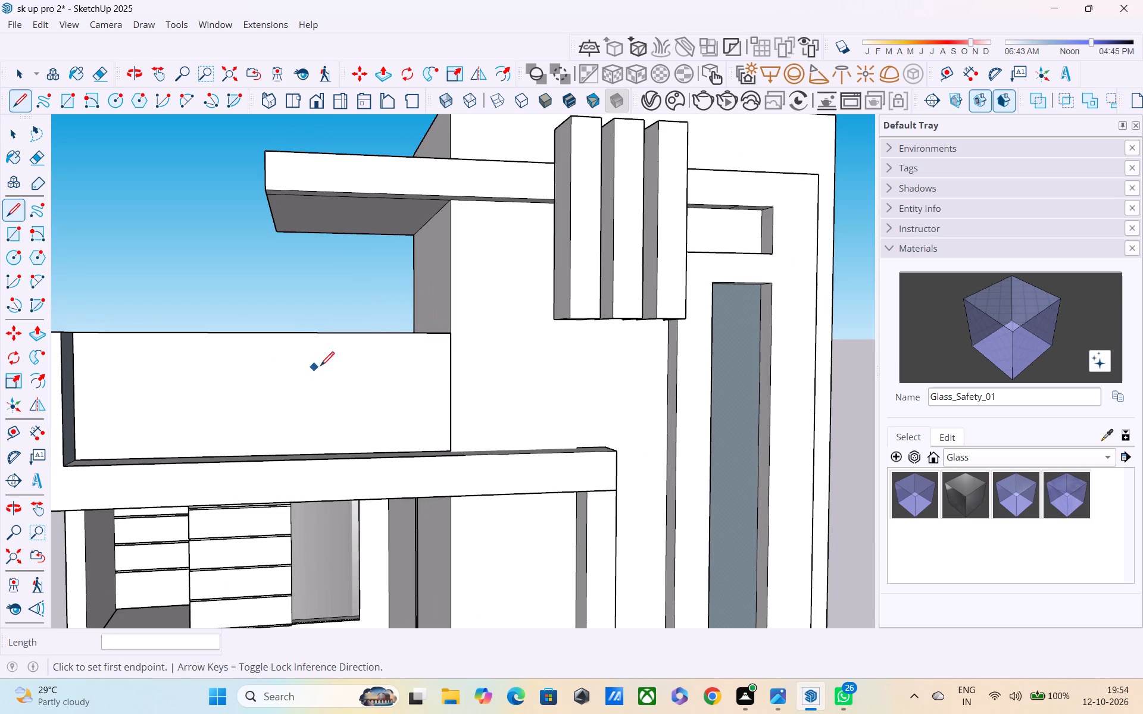
{"action": "type", "text": "`"}
{"action": "key", "text": "space"}
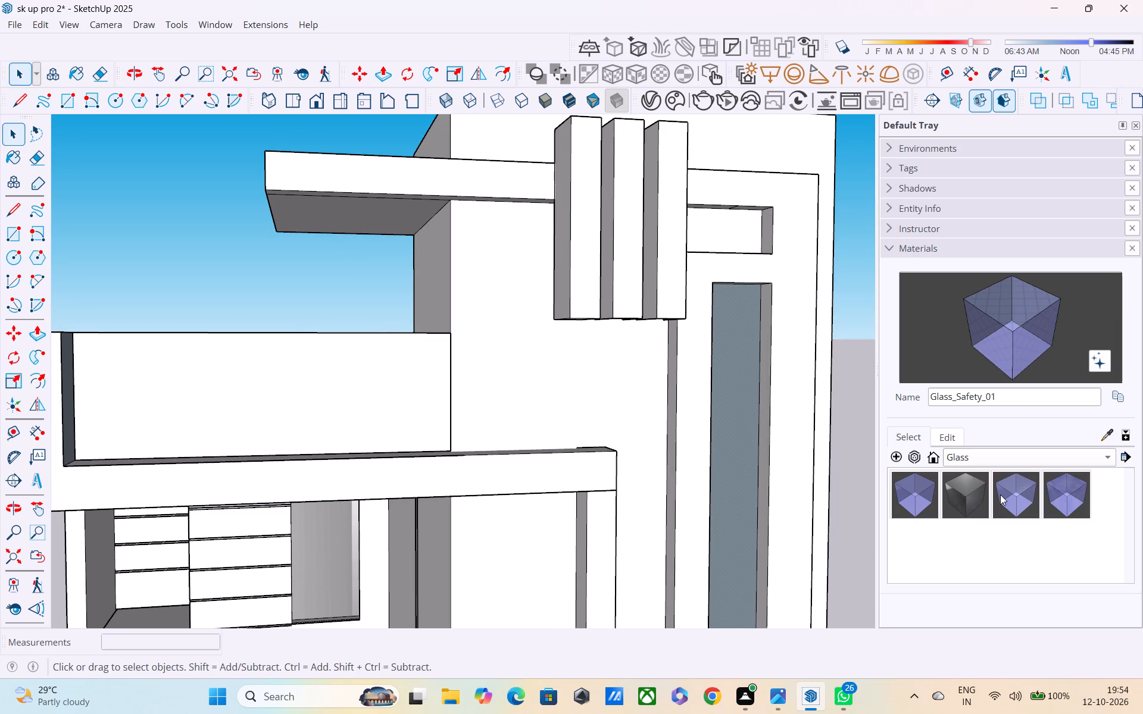
Paint the new rooftop railing panel between the parapet block and the tall wall with the Glass_Safety_01 material.
{"action": "left_click", "coordinate": [1019, 487]}
{"action": "left_click", "coordinate": [358, 383]}
{"action": "scroll", "coordinate": [359, 385], "scroll_direction": "down", "scroll_amount": 4}
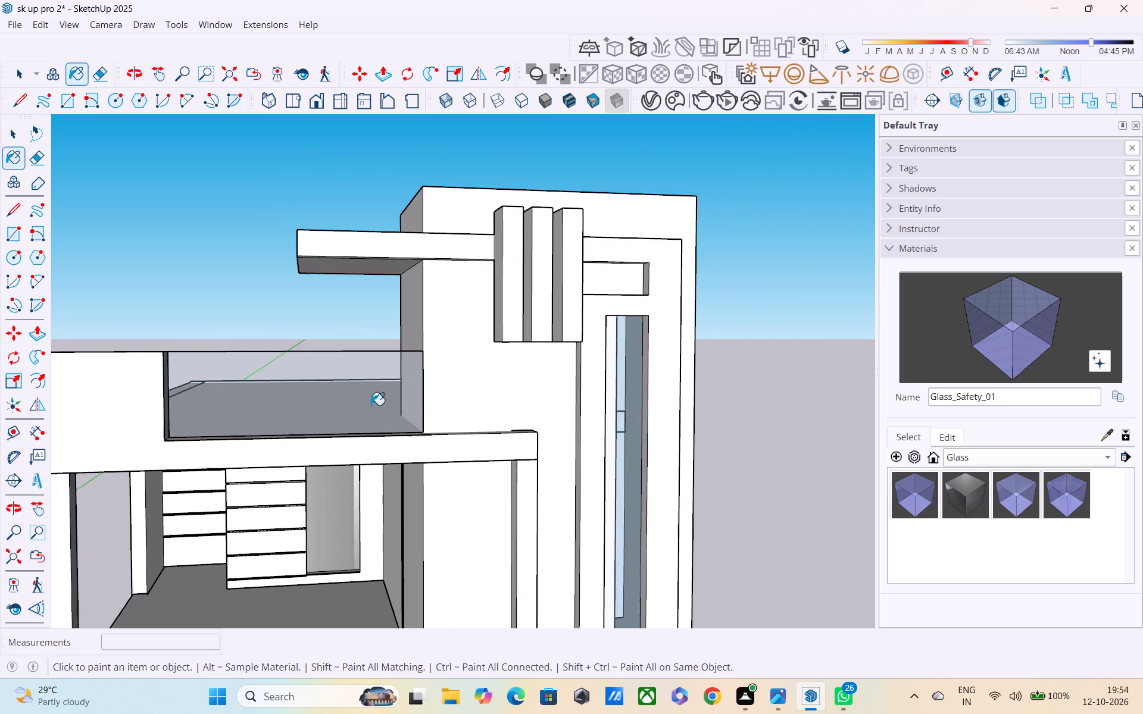
{"action": "scroll", "coordinate": [421, 439], "scroll_direction": "down", "scroll_amount": 2}
{"action": "key", "text": "space"}
{"action": "scroll", "coordinate": [730, 343], "scroll_direction": "down", "scroll_amount": 4}
{"action": "middle_click_drag", "start_coordinate": [537, 392], "coordinate": [517, 396]}
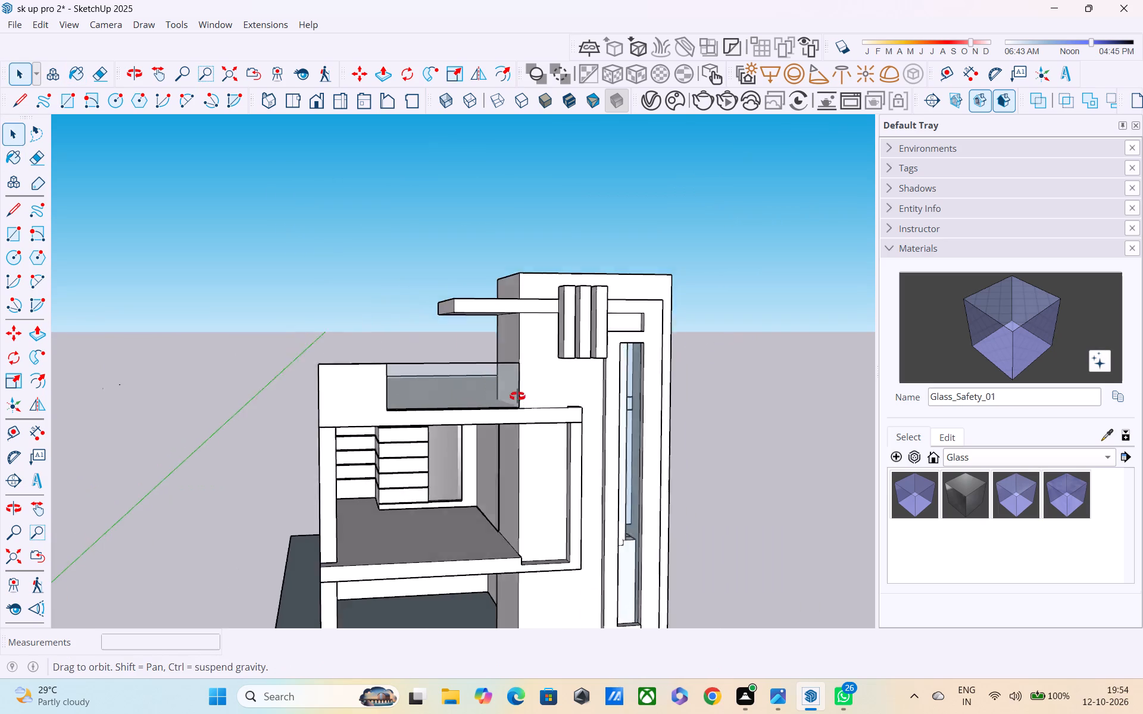
{"action": "middle_click_drag", "start_coordinate": [517, 396], "coordinate": [512, 382]}
{"action": "scroll", "coordinate": [512, 382], "scroll_direction": "up", "scroll_amount": 1}
{"action": "scroll", "coordinate": [512, 382], "scroll_direction": "down", "scroll_amount": 4}
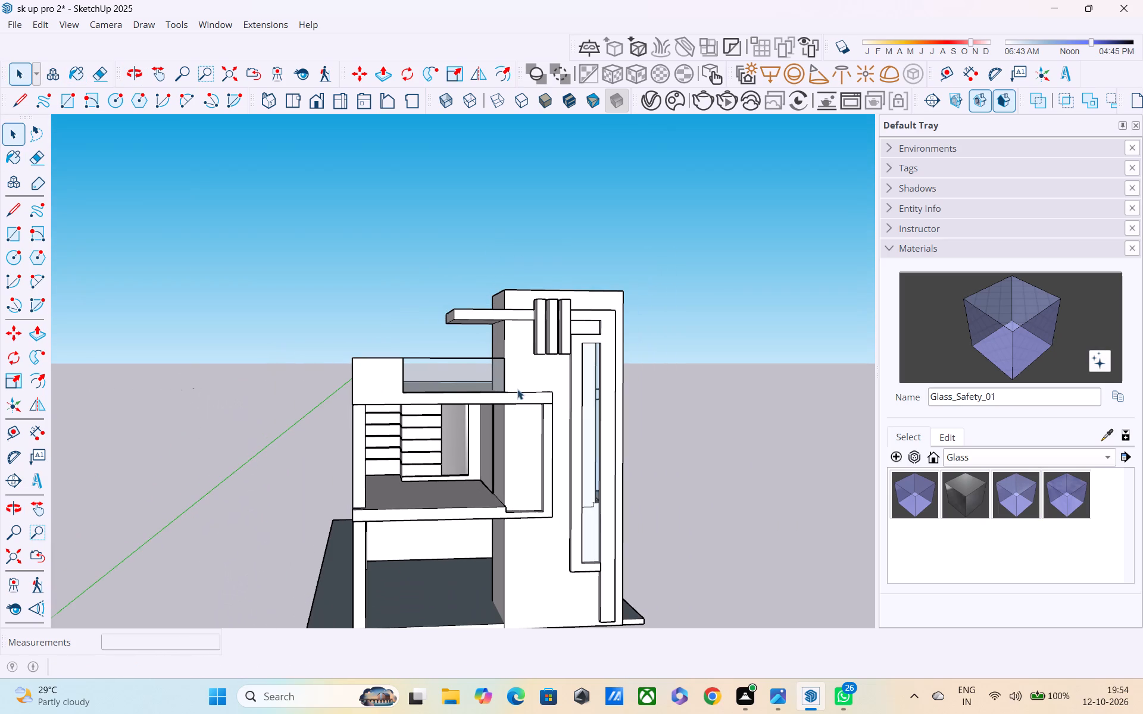
{"action": "key", "text": "space"}
{"action": "scroll", "coordinate": [376, 637], "scroll_direction": "down", "scroll_amount": 1}
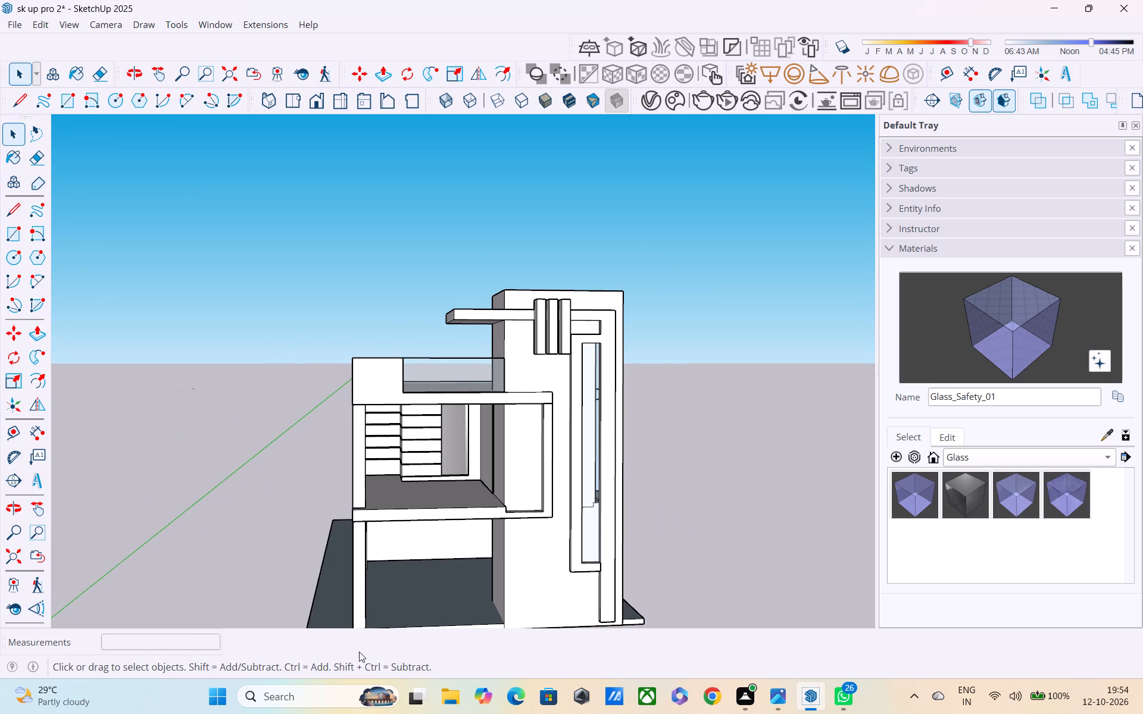
Draw an upright rectangle about 4' wide and 7' high on the ground floor's back wall, just above the floor.
{"action": "middle_click_drag", "start_coordinate": [359, 652], "coordinate": [363, 695]}
{"action": "scroll", "coordinate": [363, 693], "scroll_direction": "down", "scroll_amount": 3}
{"action": "middle_click_drag", "start_coordinate": [271, 612], "coordinate": [277, 597]}
{"action": "middle_click_drag", "start_coordinate": [431, 551], "coordinate": [398, 490]}
{"action": "scroll", "coordinate": [401, 499], "scroll_direction": "up", "scroll_amount": 1}
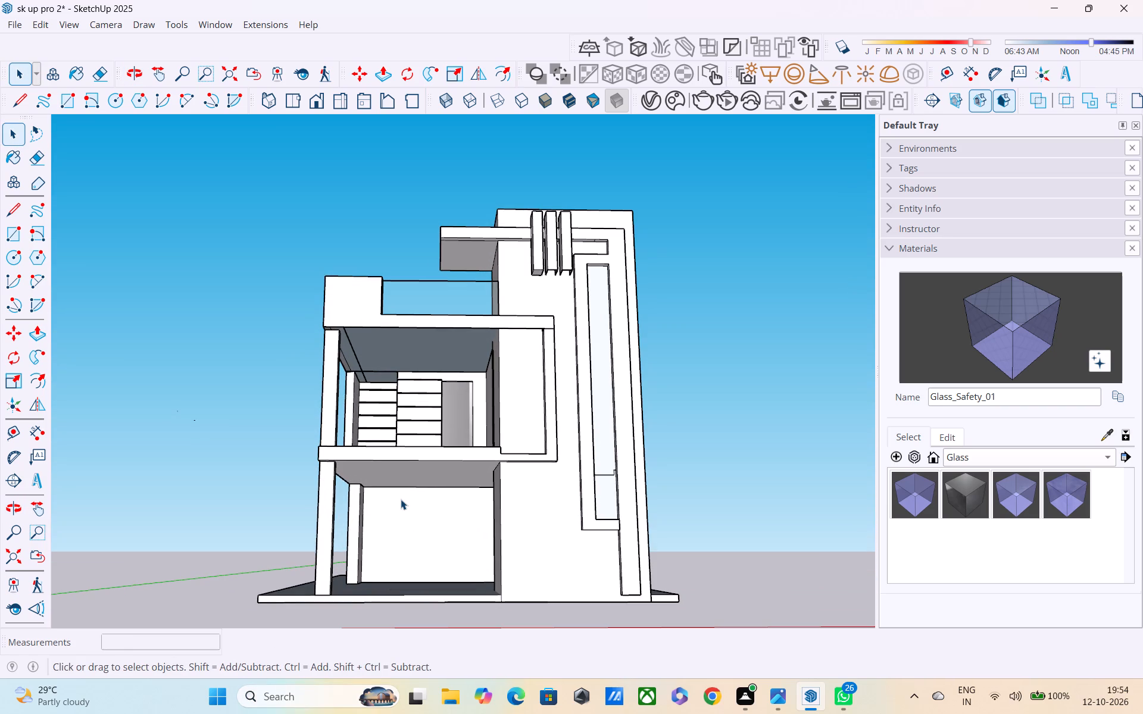
{"action": "key", "text": "r"}
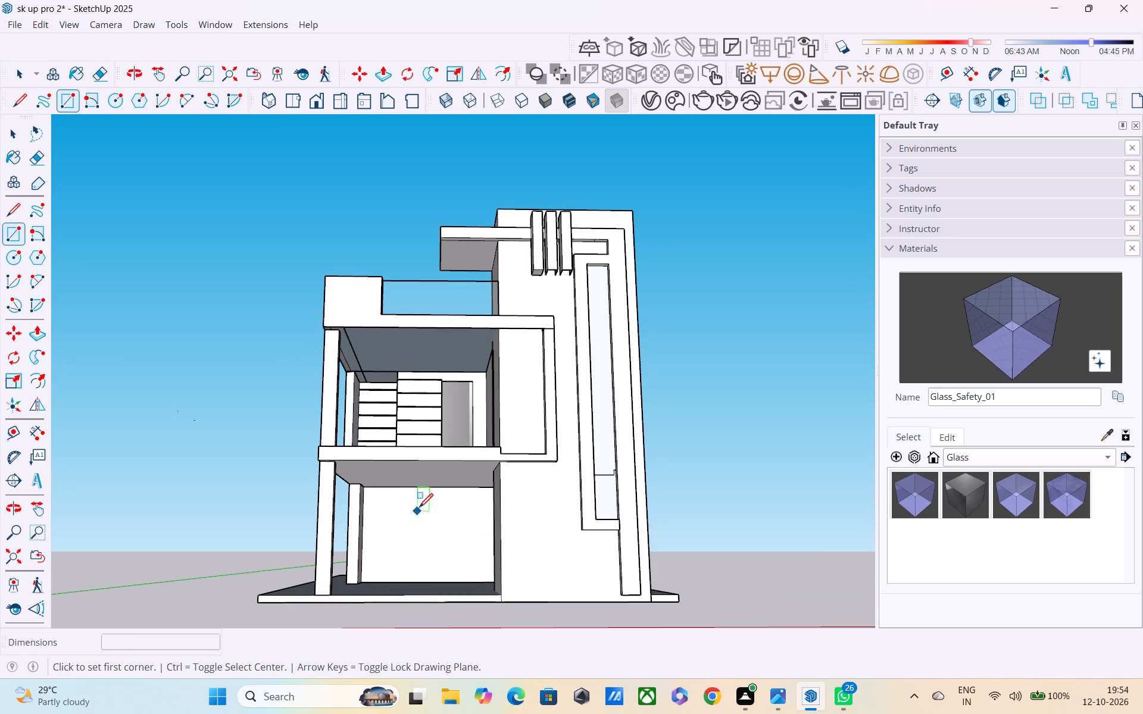
{"action": "left_click", "coordinate": [421, 506]}
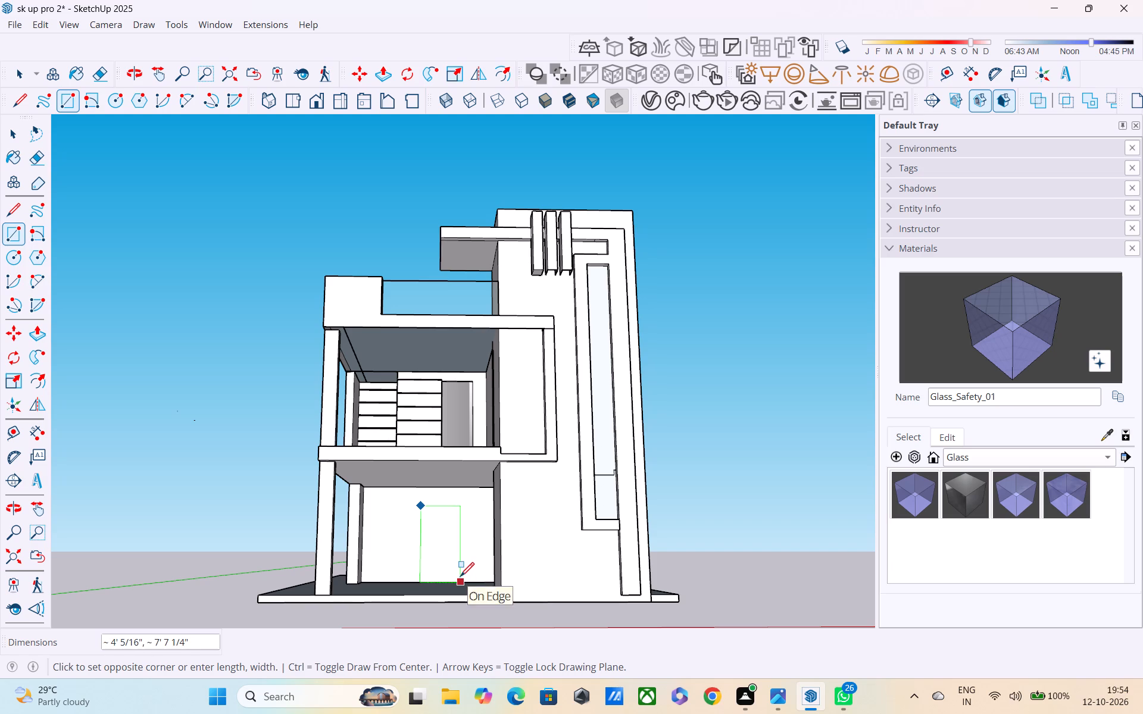
{"action": "left_click", "coordinate": [460, 577]}
{"action": "middle_click_drag", "start_coordinate": [458, 540], "coordinate": [457, 591]}
{"action": "scroll", "coordinate": [424, 536], "scroll_direction": "up", "scroll_amount": 3}
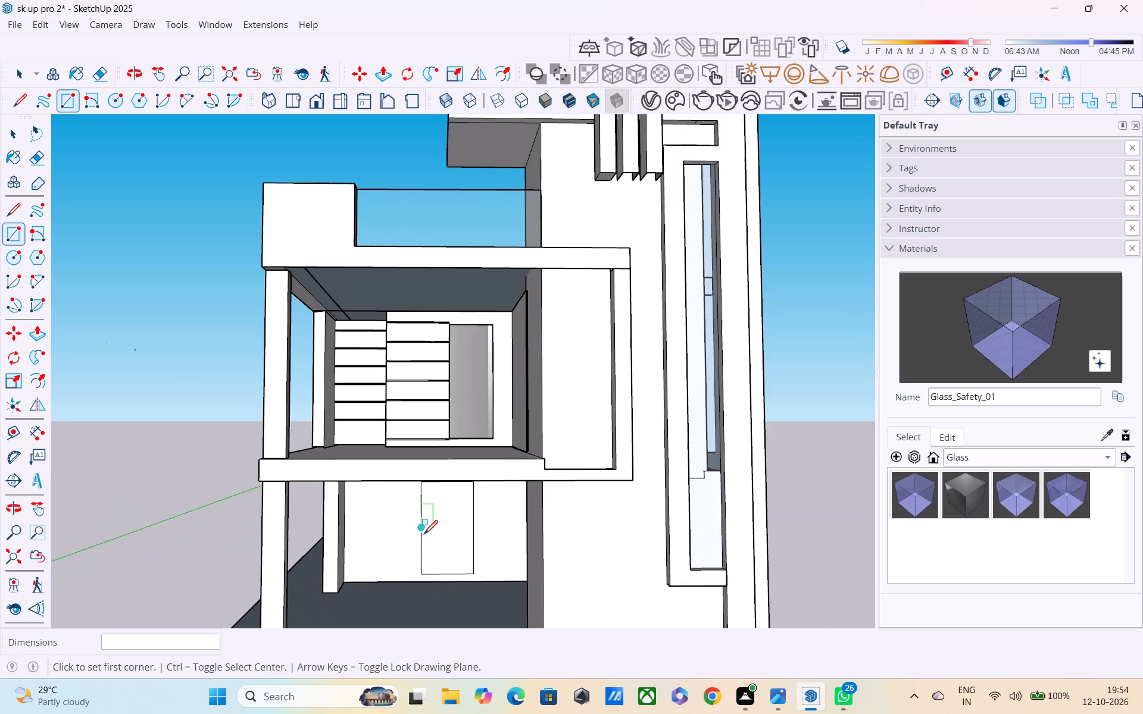
{"action": "key", "text": "Escape"}
Split the ground-floor rectangle into two equal halves with a vertical line between its top and bottom midpoints.
{"action": "scroll", "coordinate": [419, 532], "scroll_direction": "up", "scroll_amount": 2}
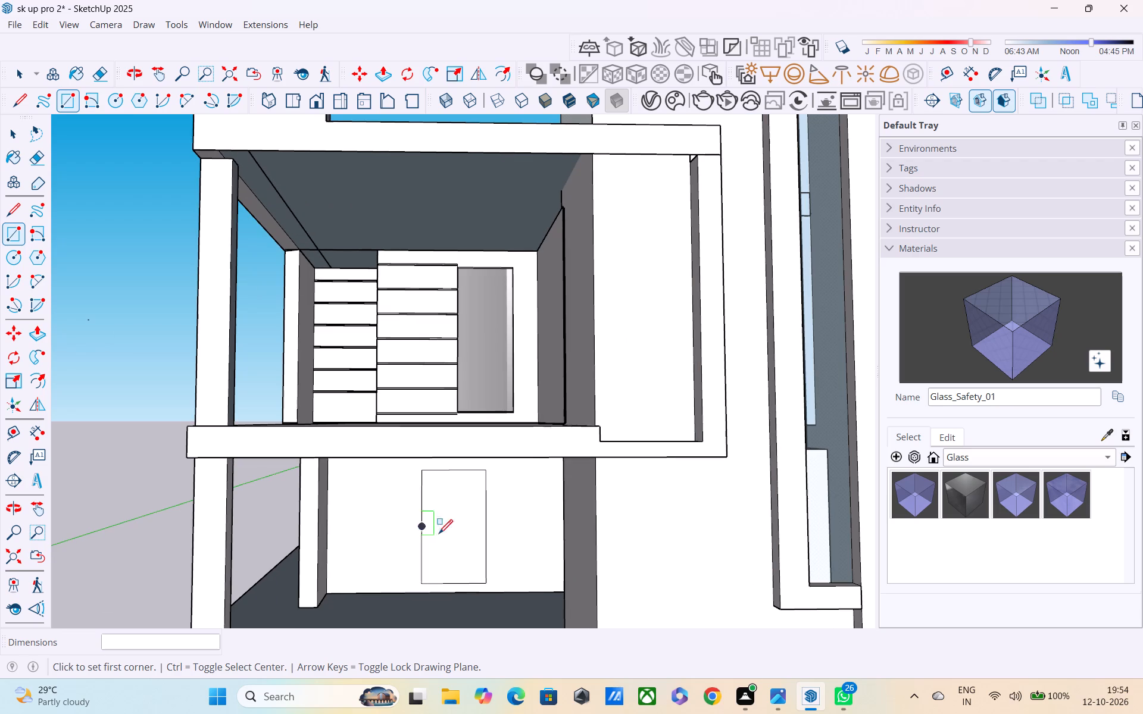
{"action": "key", "text": "space"}
{"action": "type", "text": "L"}
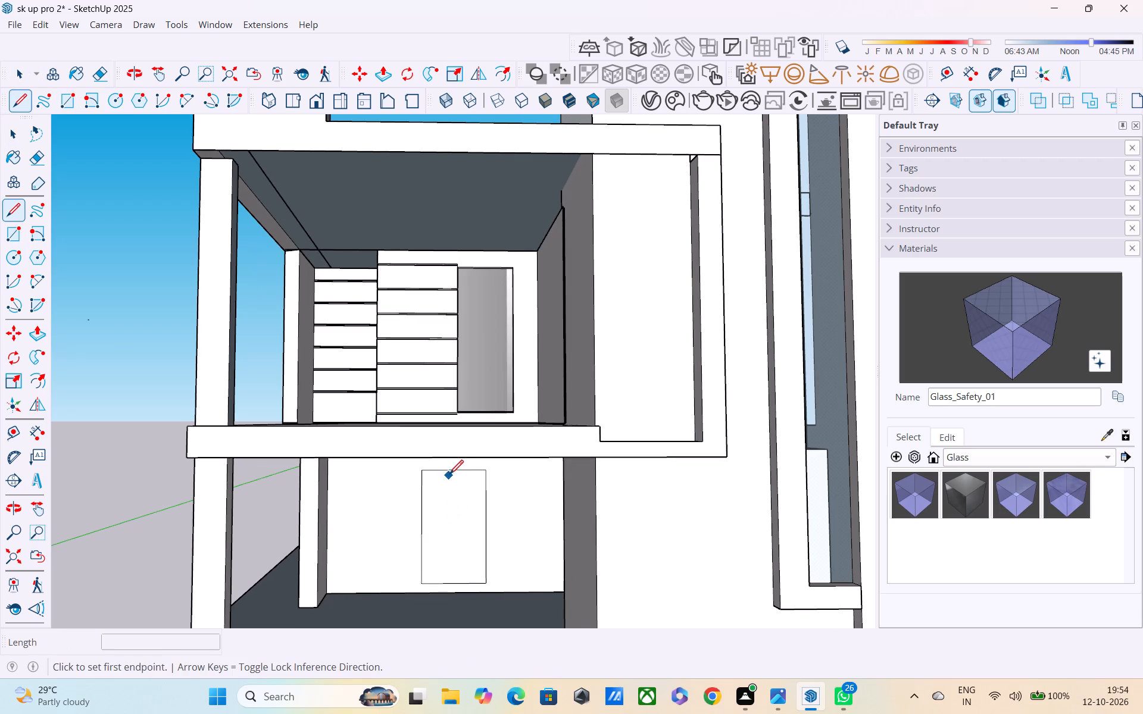
{"action": "left_click", "coordinate": [452, 471]}
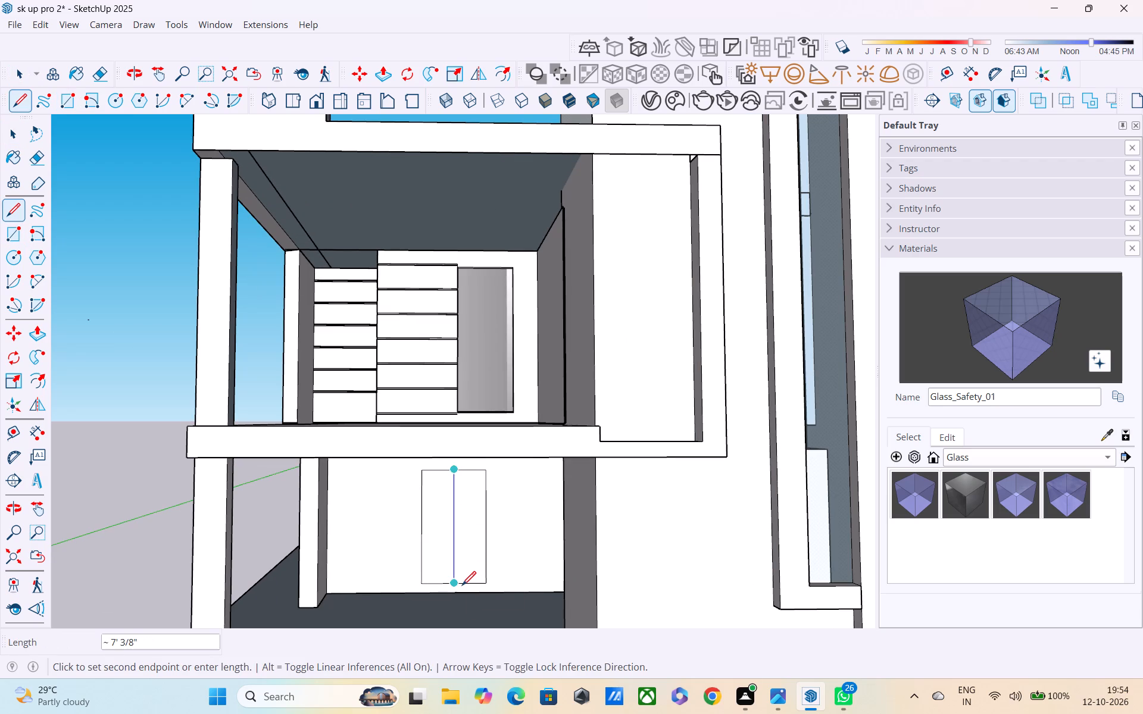
{"action": "left_click", "coordinate": [462, 587]}
{"action": "key", "text": "Escape"}
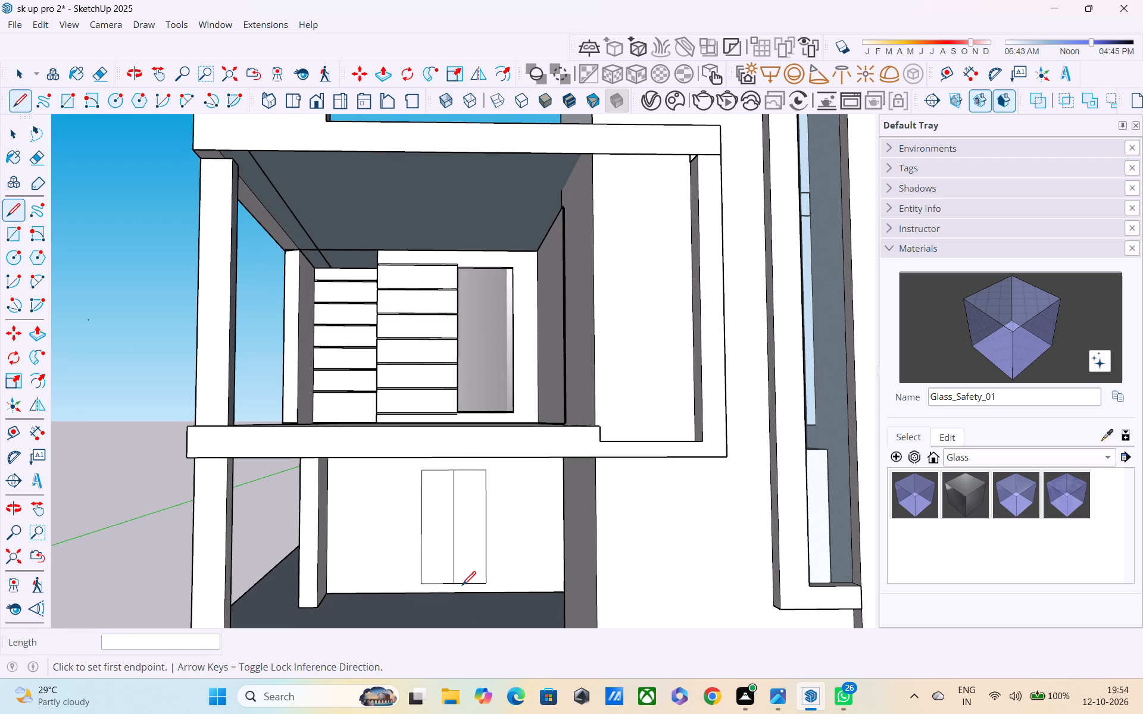
Offset the outlines of both halves of the ground-floor rectangle inward by about 2 1/2" to form frames.
{"action": "key", "text": "f"}
{"action": "left_click", "coordinate": [433, 536]}
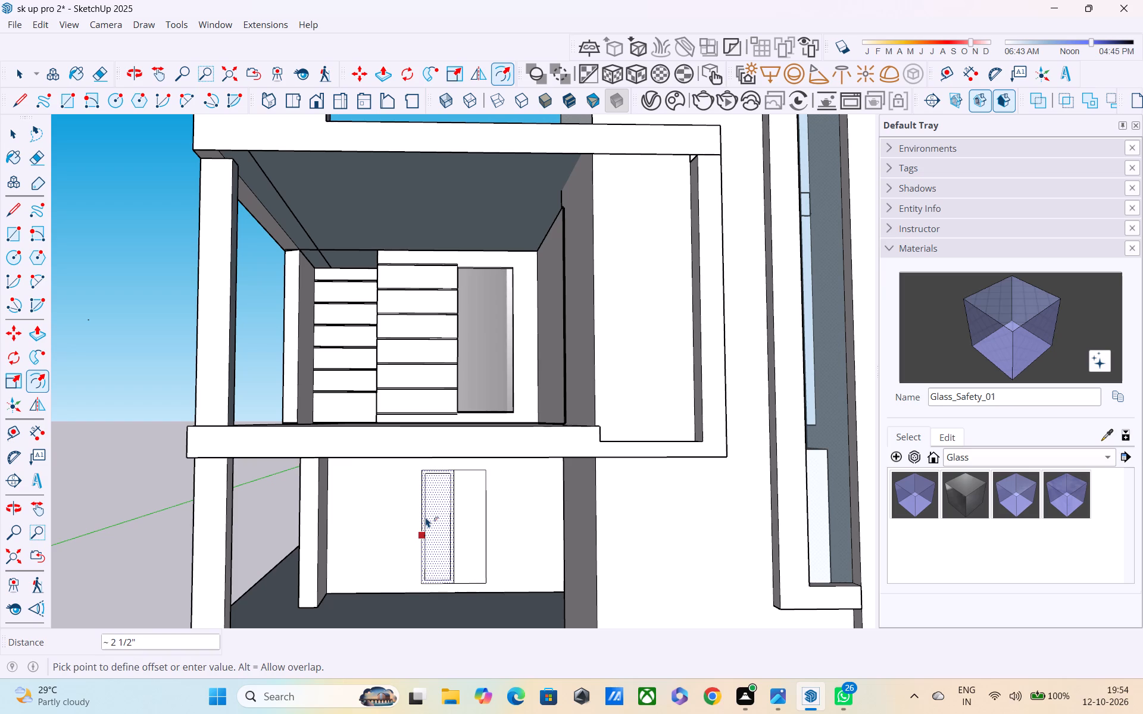
{"action": "left_click", "coordinate": [426, 517]}
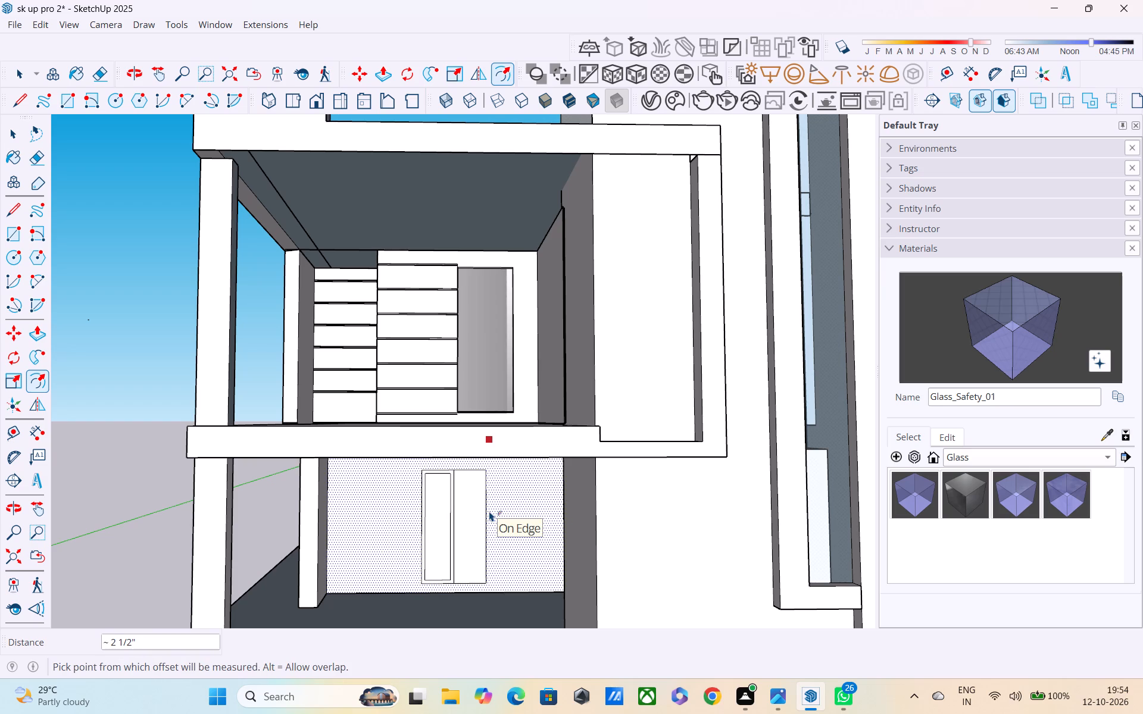
{"action": "left_click", "coordinate": [476, 531]}
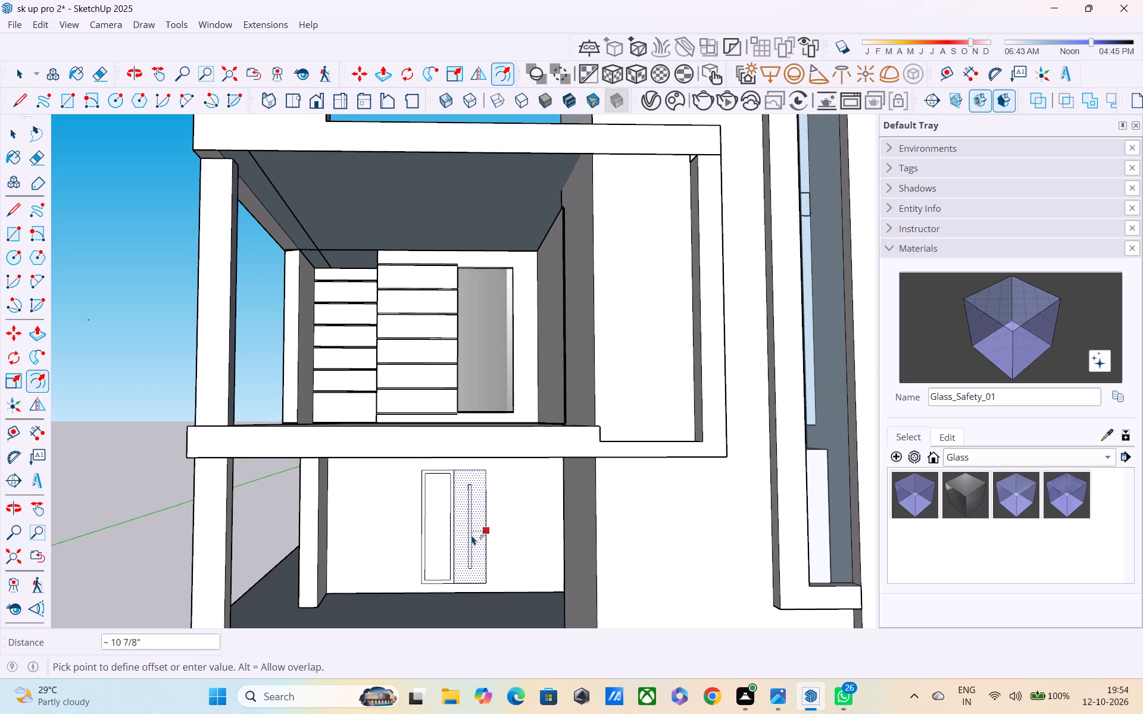
{"action": "left_click", "coordinate": [483, 506]}
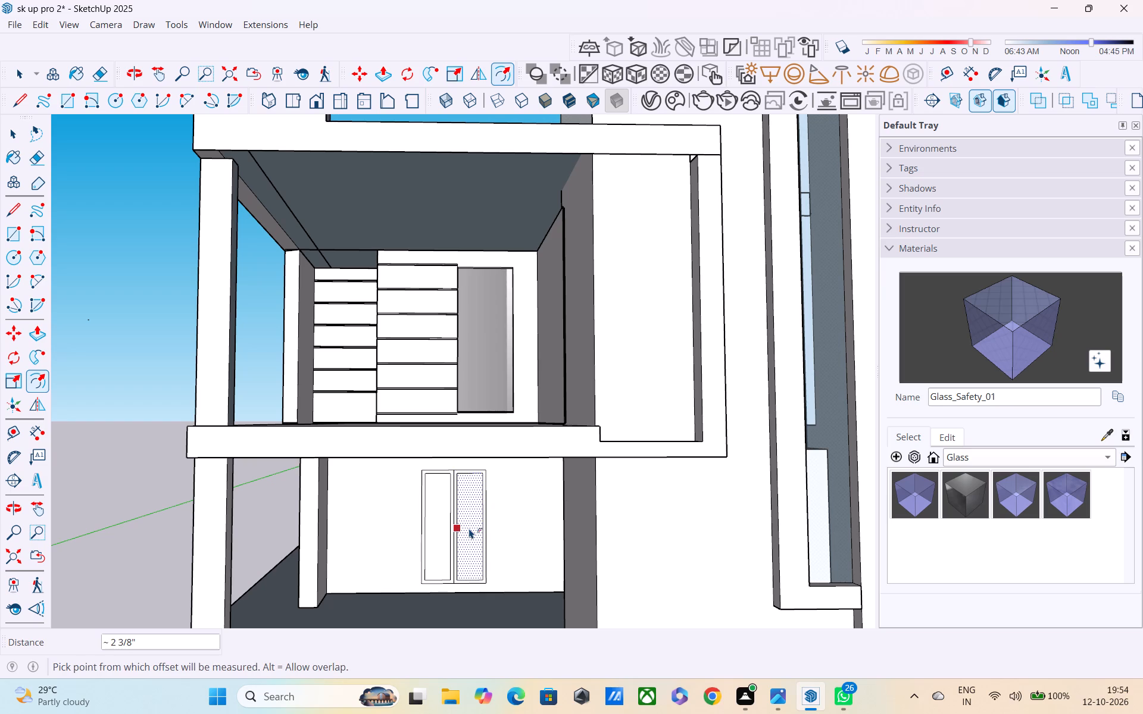
{"action": "key", "text": "space"}
{"action": "key", "text": "space"}
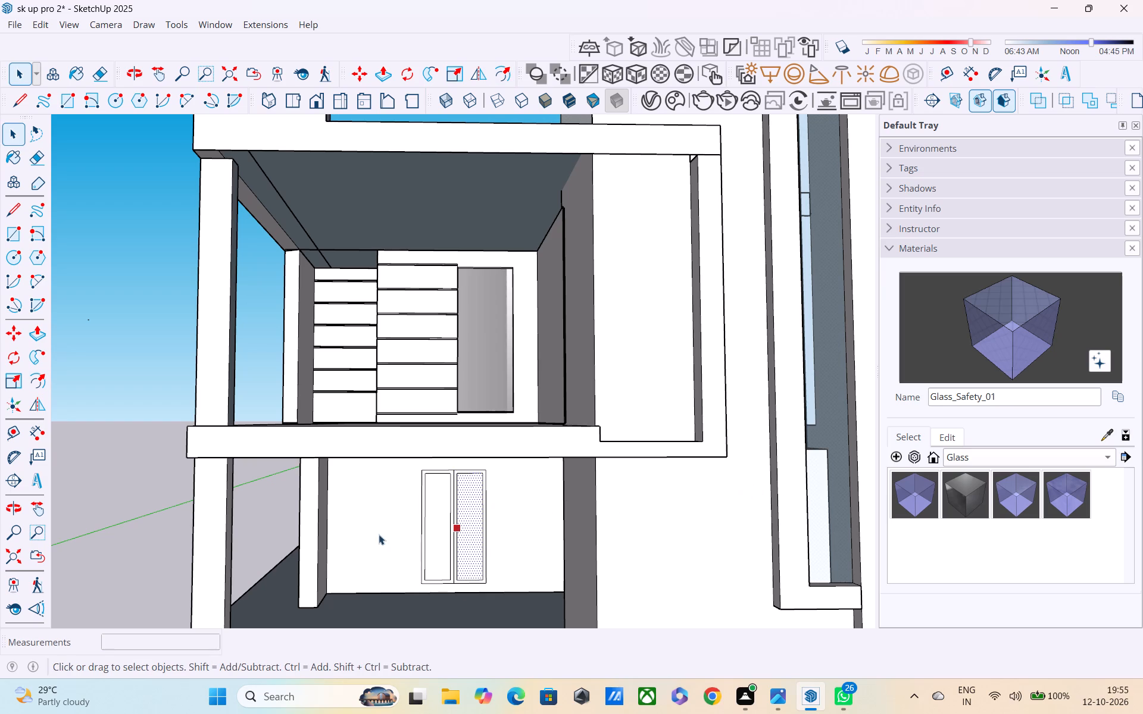
Paint both panes of the ground-floor opening on the back wall with the Glass_Mirror_01 material.
{"action": "scroll", "coordinate": [451, 506], "scroll_direction": "up", "scroll_amount": 3}
{"action": "scroll", "coordinate": [516, 497], "scroll_direction": "down", "scroll_amount": 2}
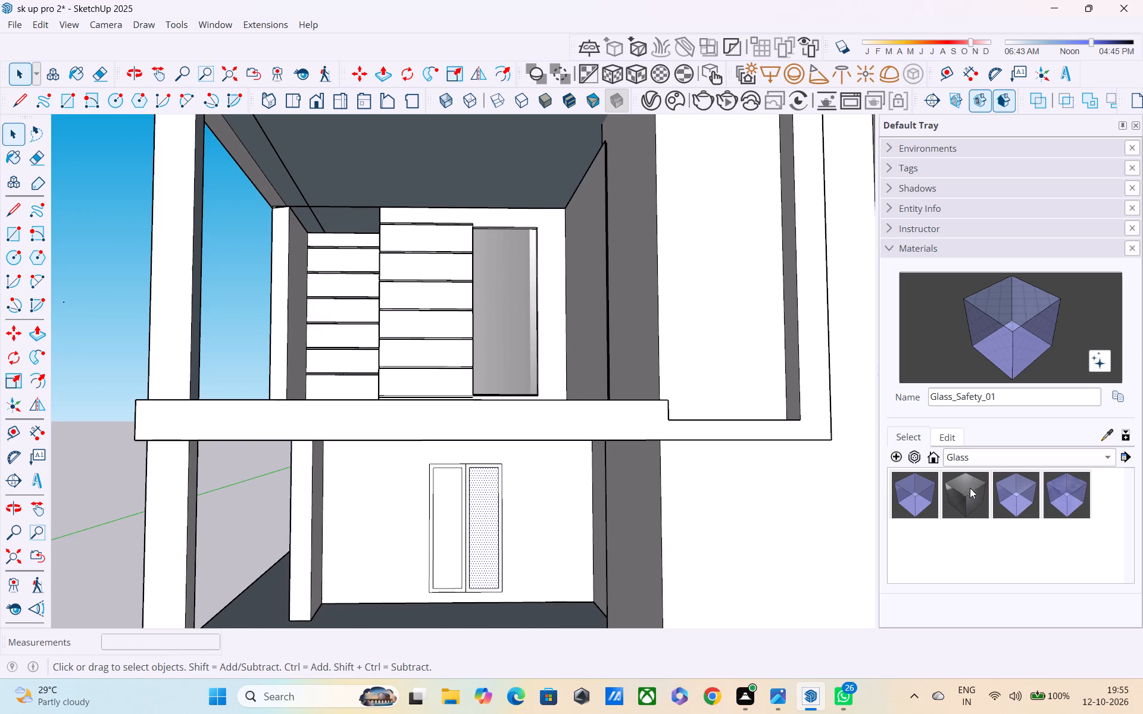
{"action": "left_click", "coordinate": [1010, 488]}
{"action": "left_click", "coordinate": [447, 529]}
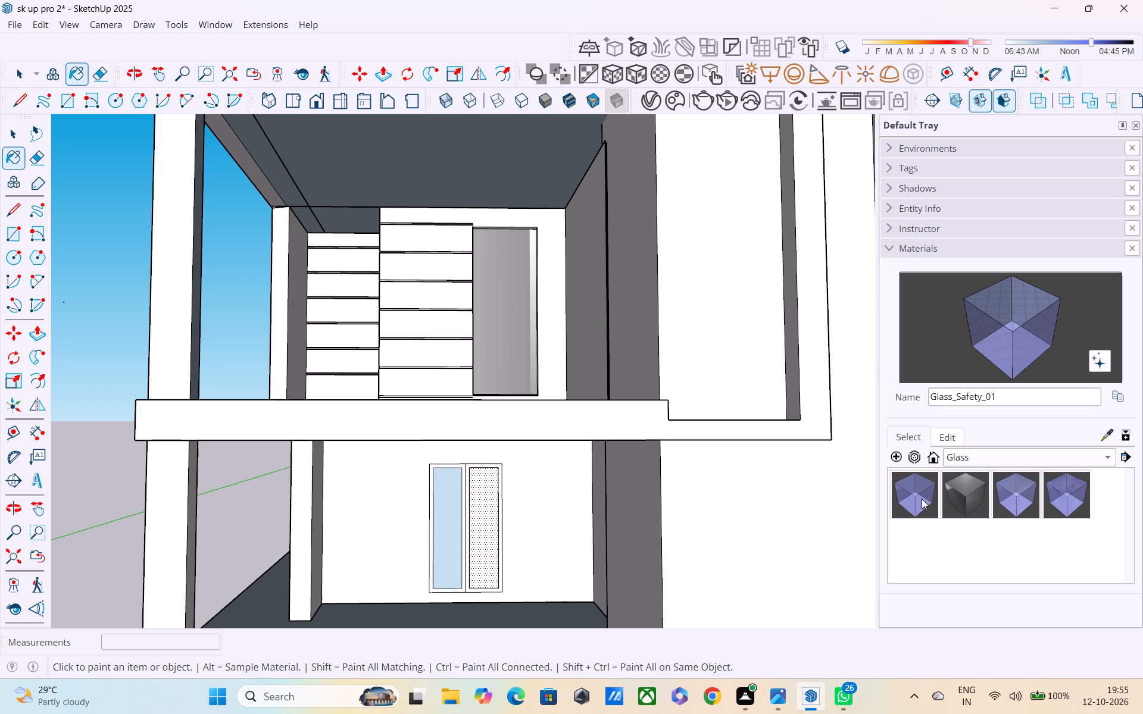
{"action": "left_click", "coordinate": [975, 487]}
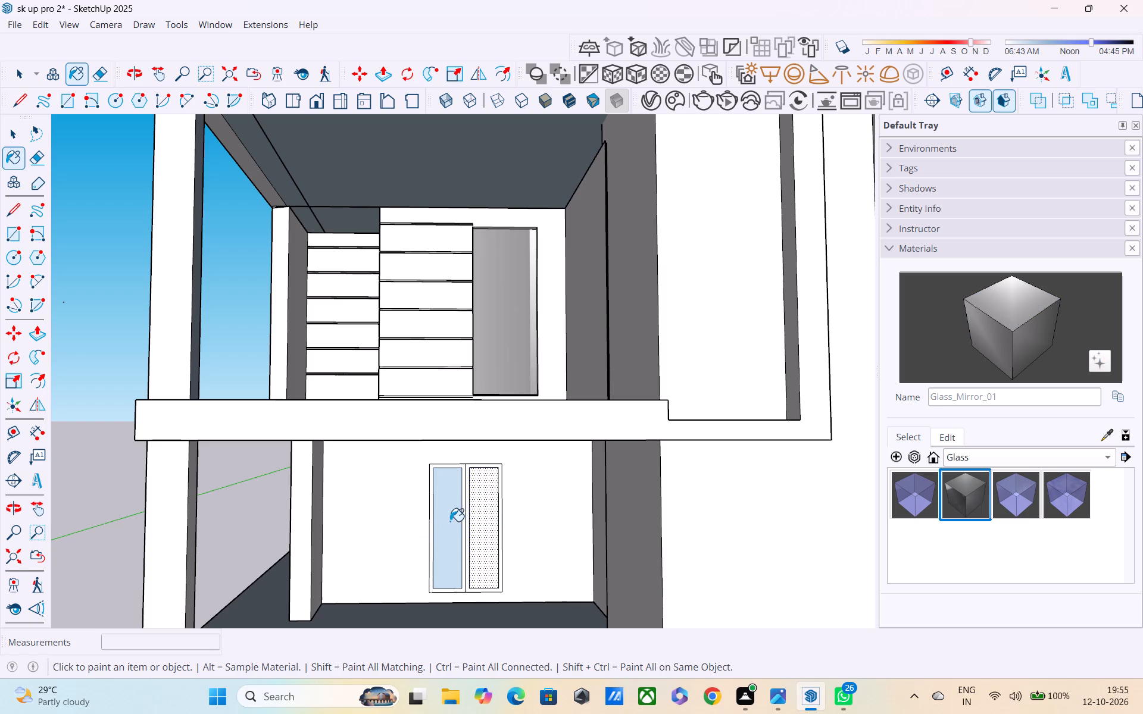
{"action": "left_click", "coordinate": [450, 521]}
{"action": "left_click", "coordinate": [480, 520]}
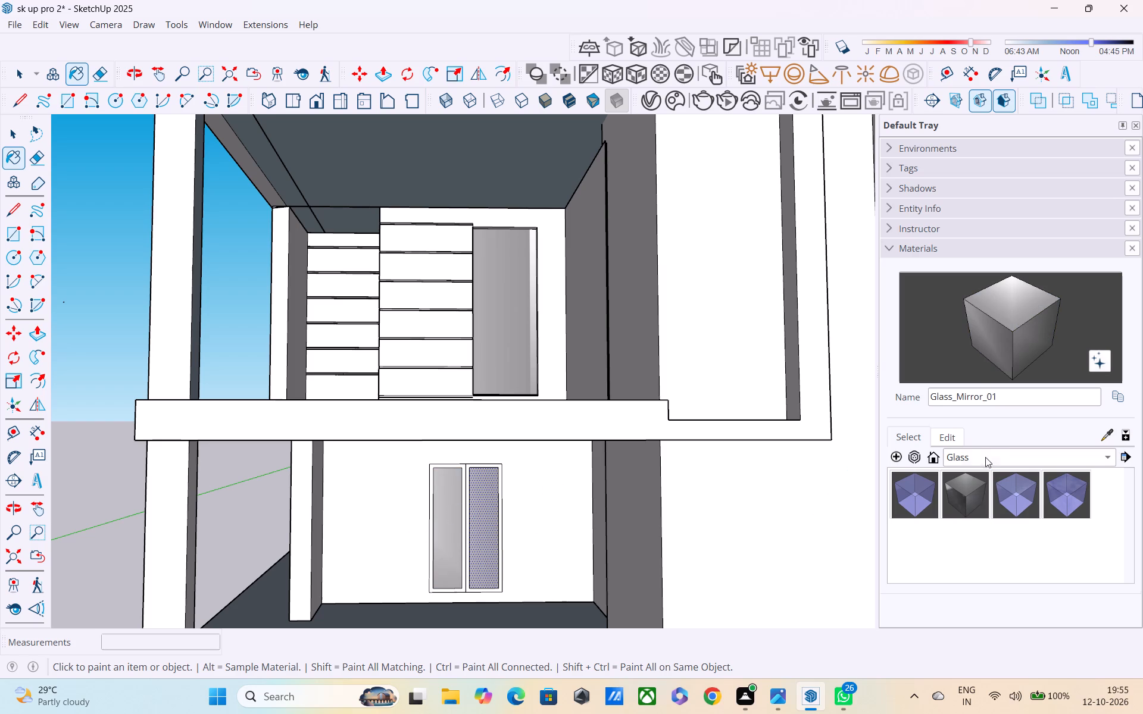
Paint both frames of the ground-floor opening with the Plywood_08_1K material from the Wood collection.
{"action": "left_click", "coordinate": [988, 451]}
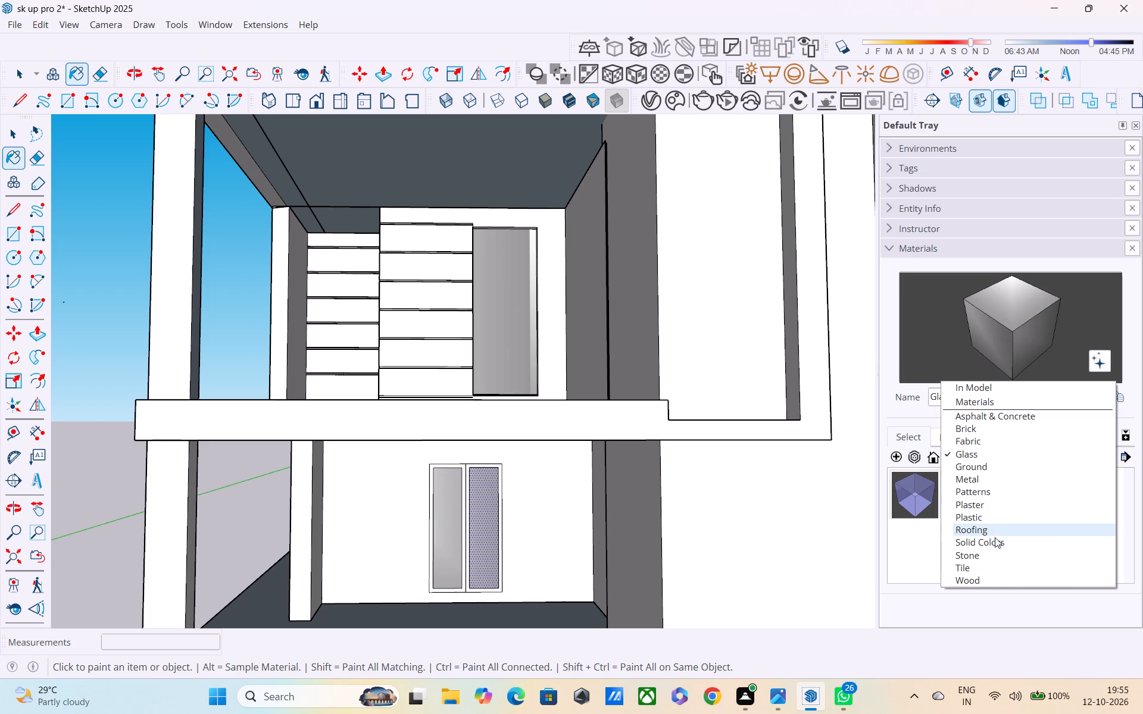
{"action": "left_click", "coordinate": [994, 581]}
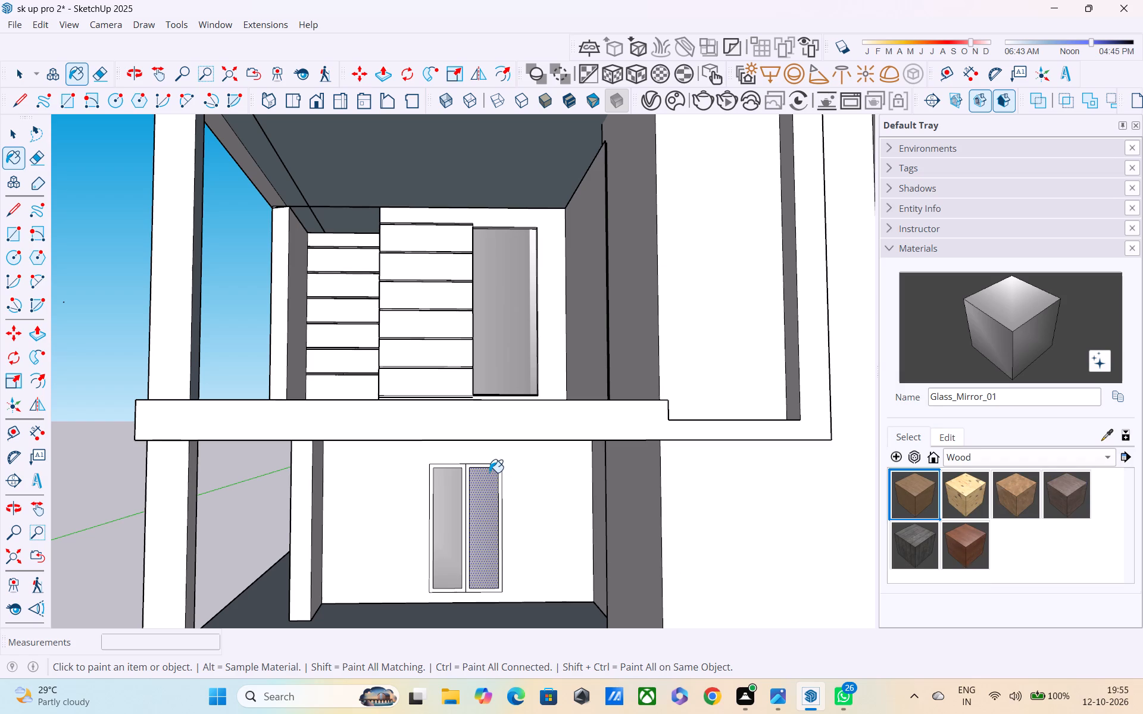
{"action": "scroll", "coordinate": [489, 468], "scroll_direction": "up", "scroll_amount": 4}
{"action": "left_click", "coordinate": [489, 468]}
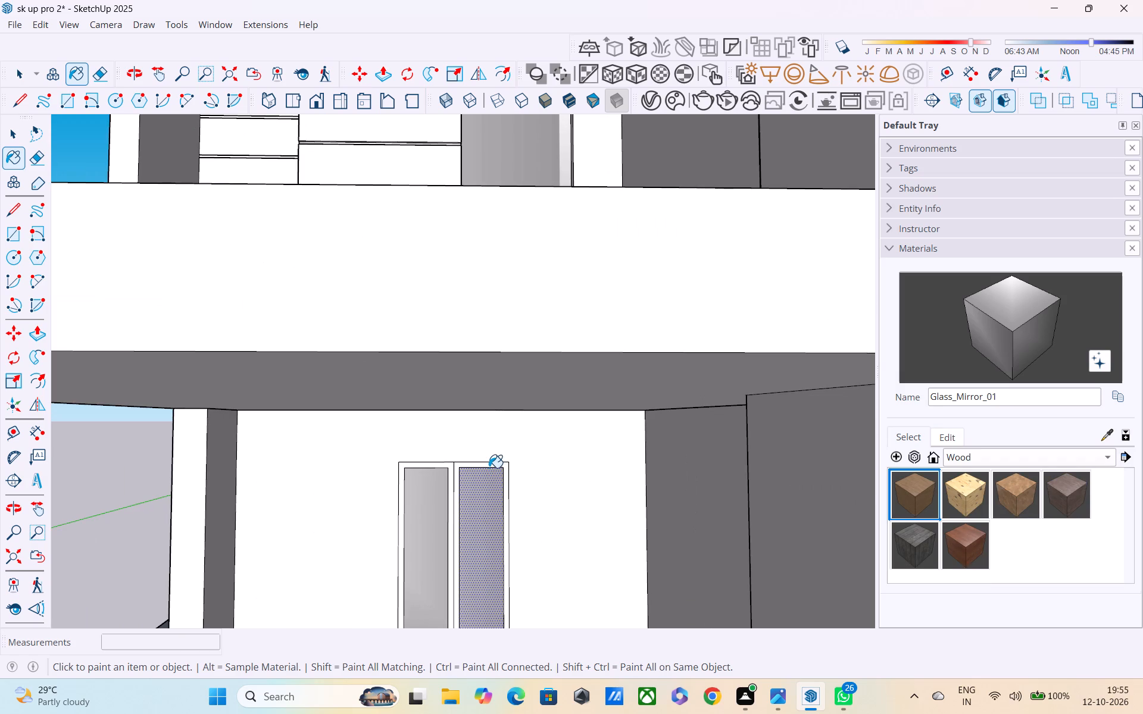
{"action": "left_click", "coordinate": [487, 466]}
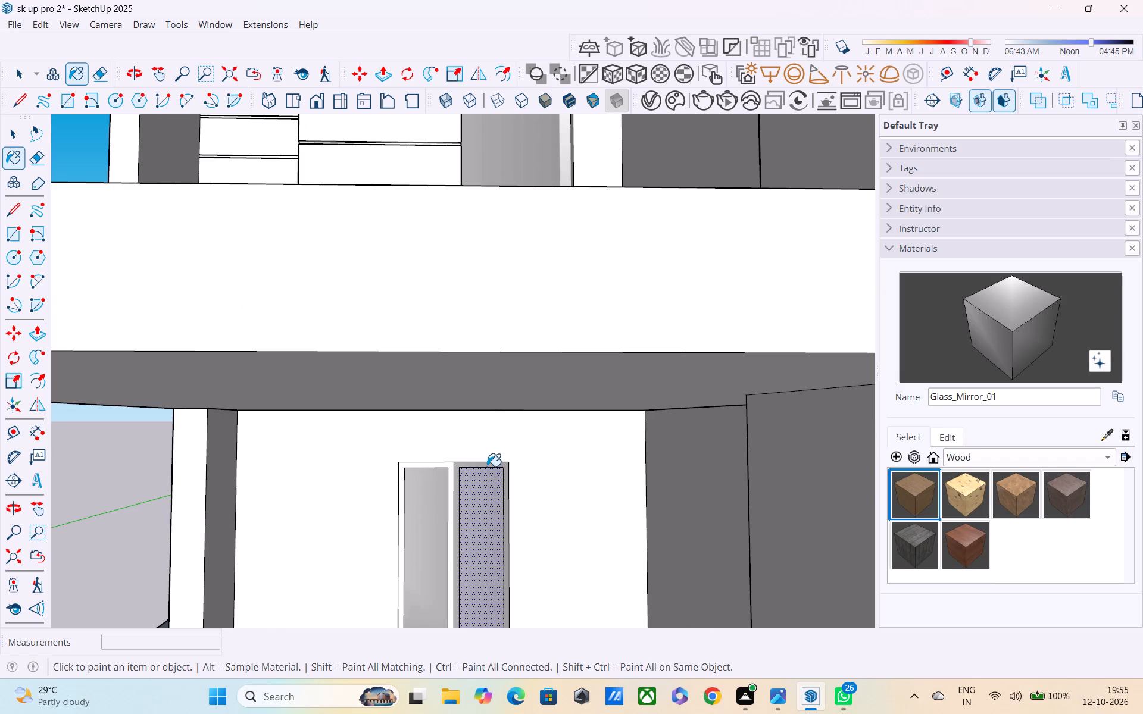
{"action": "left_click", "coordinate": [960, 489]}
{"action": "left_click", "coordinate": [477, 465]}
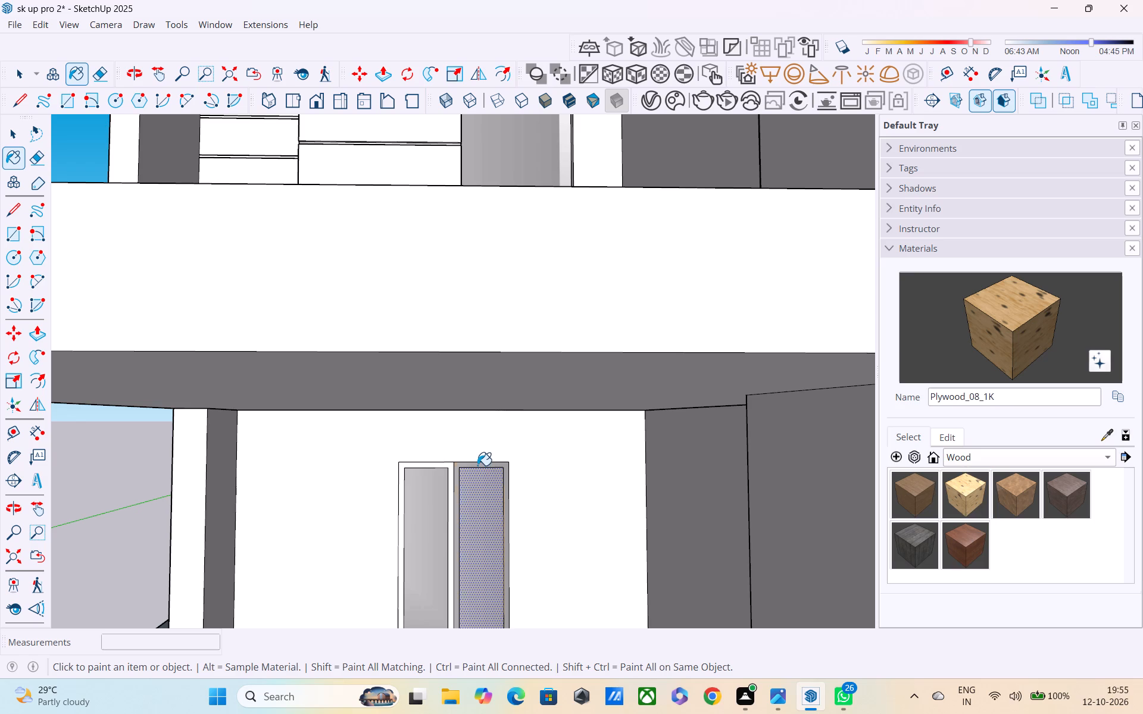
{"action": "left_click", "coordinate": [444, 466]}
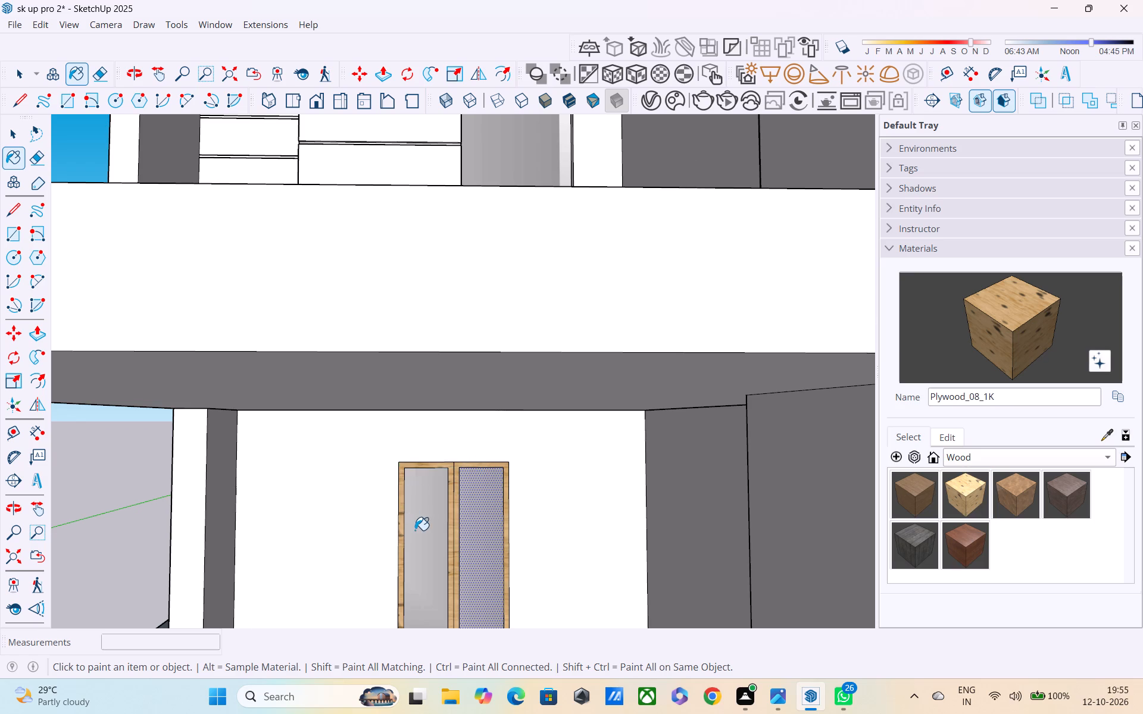
Paint both frames of the ground-floor opening with the Wood_Veneer_15_1K material from the Wood collection.
{"action": "scroll", "coordinate": [415, 530], "scroll_direction": "down", "scroll_amount": 4}
{"action": "left_click", "coordinate": [961, 531]}
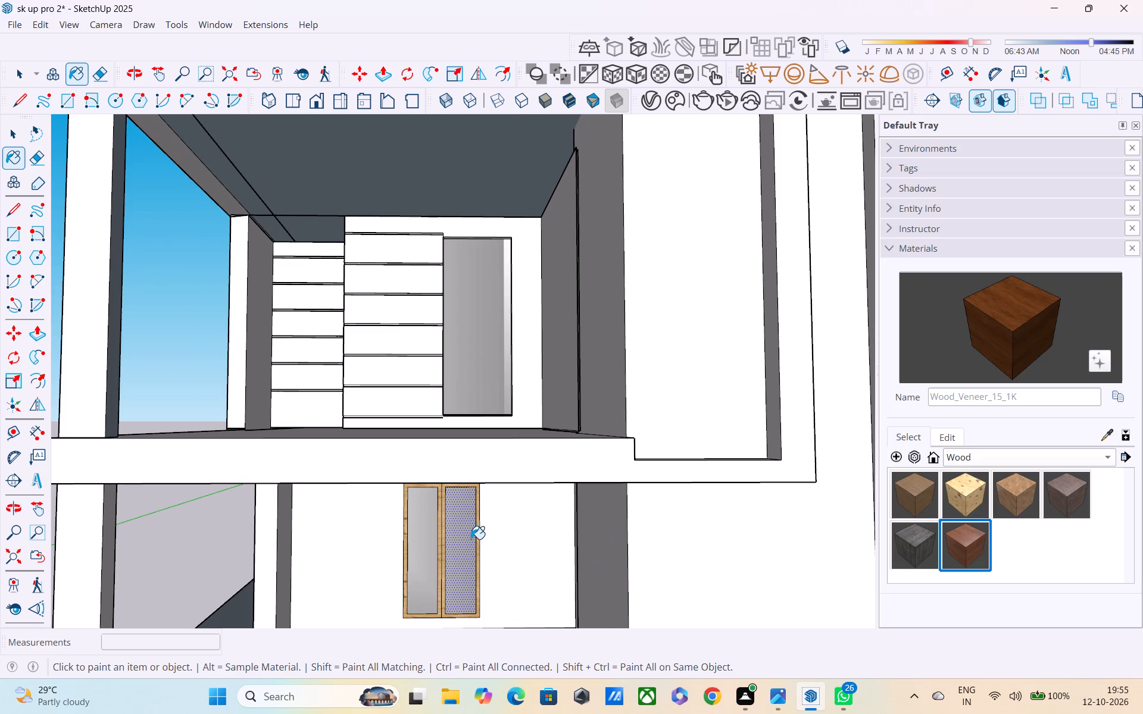
{"action": "scroll", "coordinate": [455, 515], "scroll_direction": "up", "scroll_amount": 3}
{"action": "scroll", "coordinate": [420, 477], "scroll_direction": "up", "scroll_amount": 4}
{"action": "left_click", "coordinate": [419, 473]}
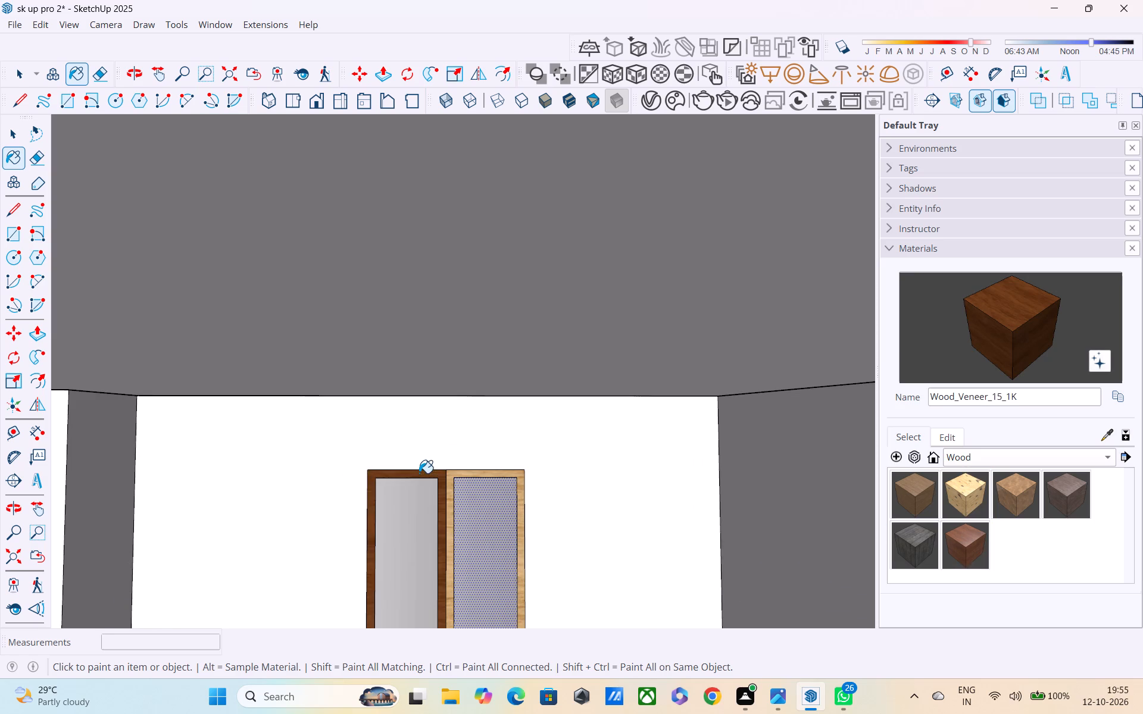
{"action": "left_click", "coordinate": [466, 472]}
{"action": "scroll", "coordinate": [466, 472], "scroll_direction": "down", "scroll_amount": 5}
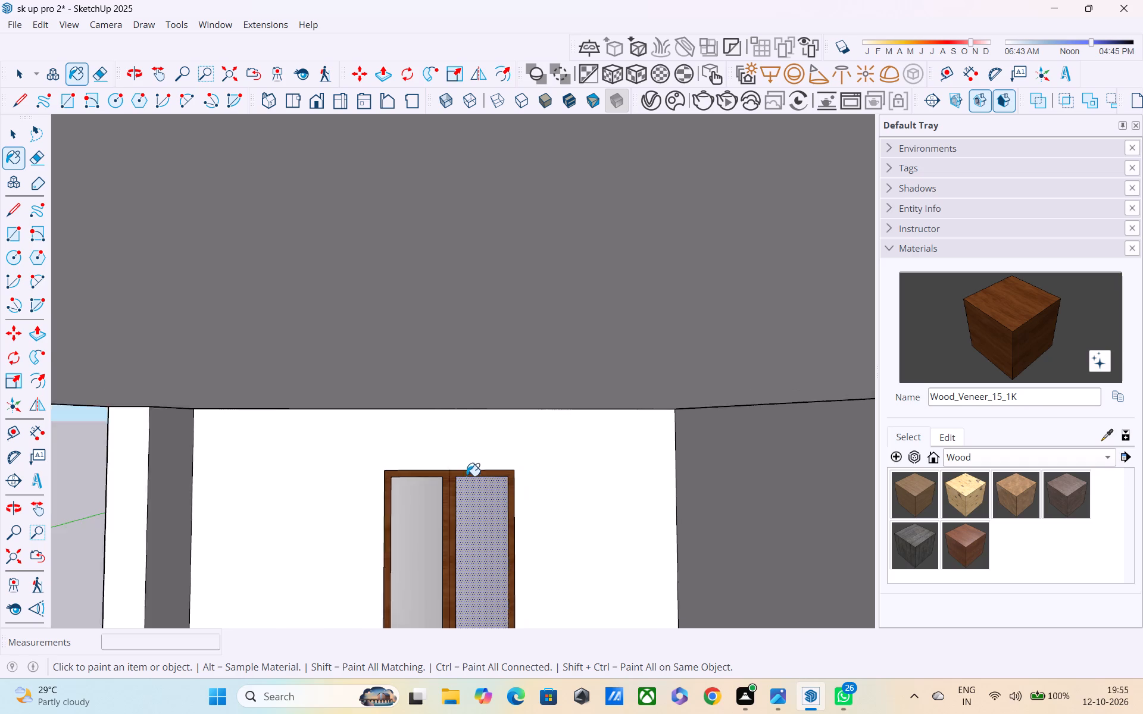
{"action": "scroll", "coordinate": [481, 534], "scroll_direction": "down", "scroll_amount": 10}
{"action": "scroll", "coordinate": [492, 581], "scroll_direction": "down", "scroll_amount": 1}
{"action": "middle_click_drag", "start_coordinate": [472, 552], "coordinate": [458, 482]}
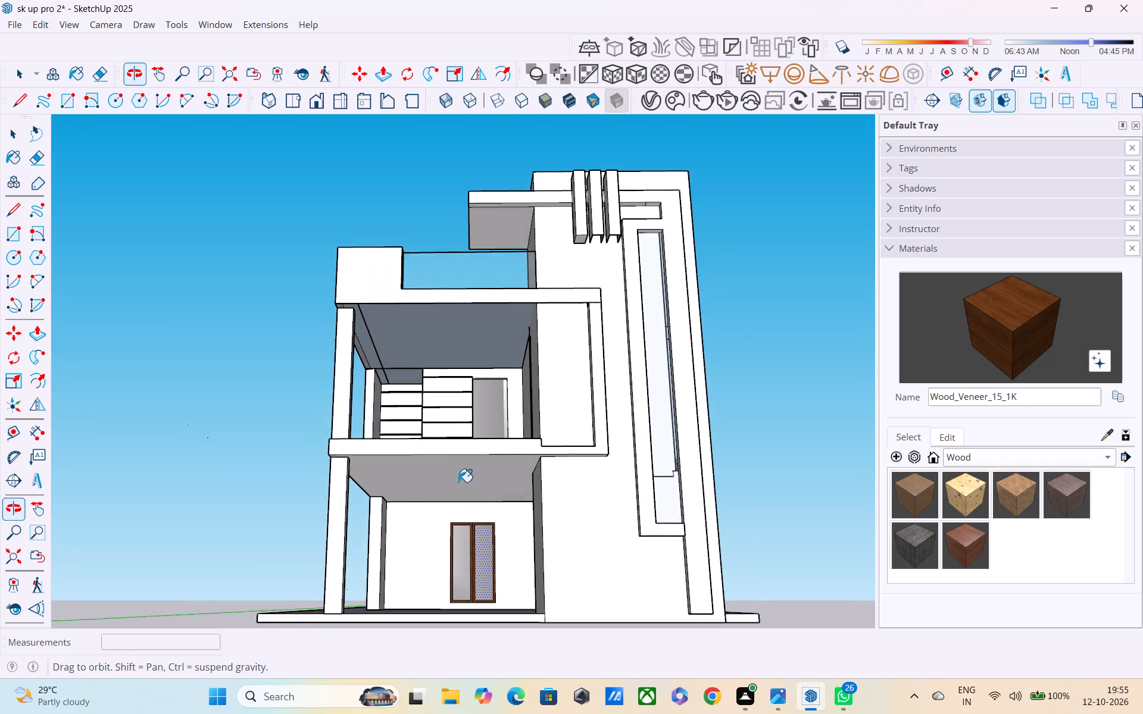
{"action": "scroll", "coordinate": [458, 482], "scroll_direction": "up", "scroll_amount": 1}
{"action": "key", "text": "Escape"}
{"action": "scroll", "coordinate": [481, 522], "scroll_direction": "down", "scroll_amount": 4}
{"action": "middle_click_drag", "start_coordinate": [478, 563], "coordinate": [492, 621]}
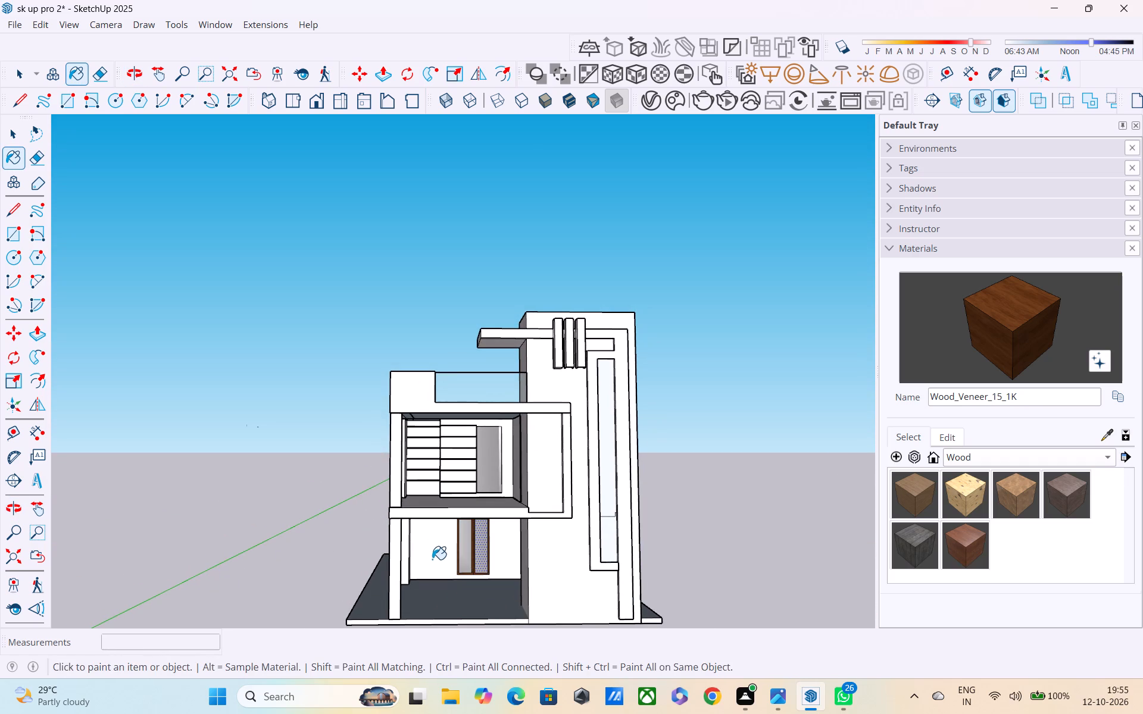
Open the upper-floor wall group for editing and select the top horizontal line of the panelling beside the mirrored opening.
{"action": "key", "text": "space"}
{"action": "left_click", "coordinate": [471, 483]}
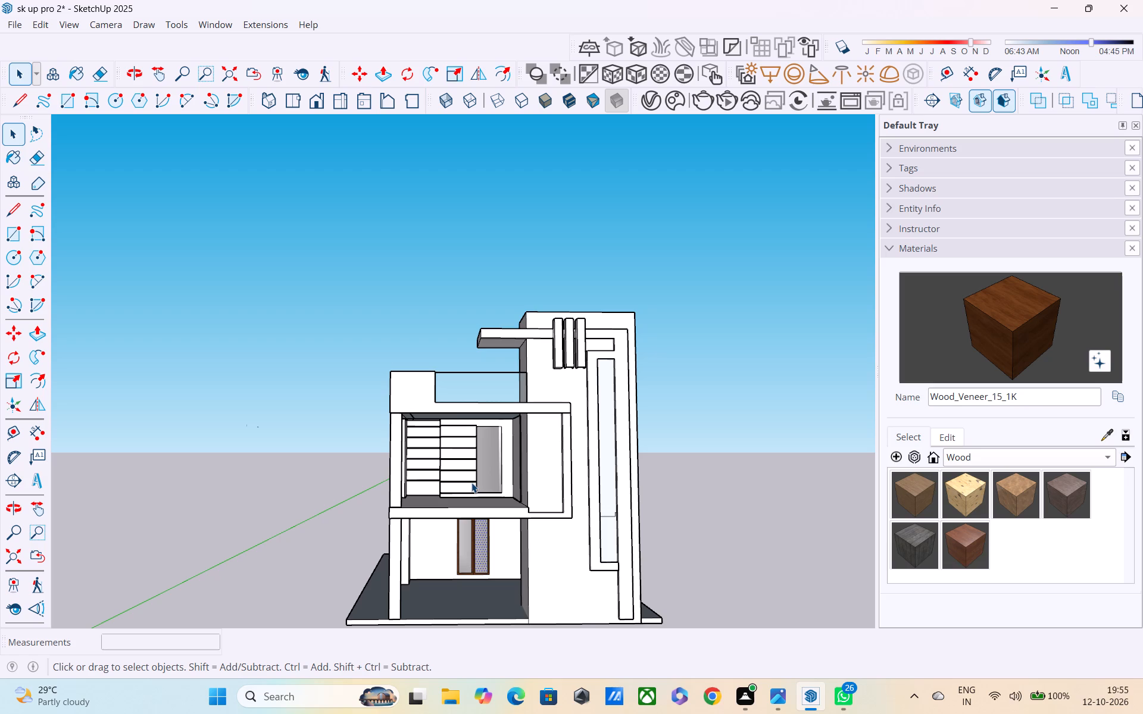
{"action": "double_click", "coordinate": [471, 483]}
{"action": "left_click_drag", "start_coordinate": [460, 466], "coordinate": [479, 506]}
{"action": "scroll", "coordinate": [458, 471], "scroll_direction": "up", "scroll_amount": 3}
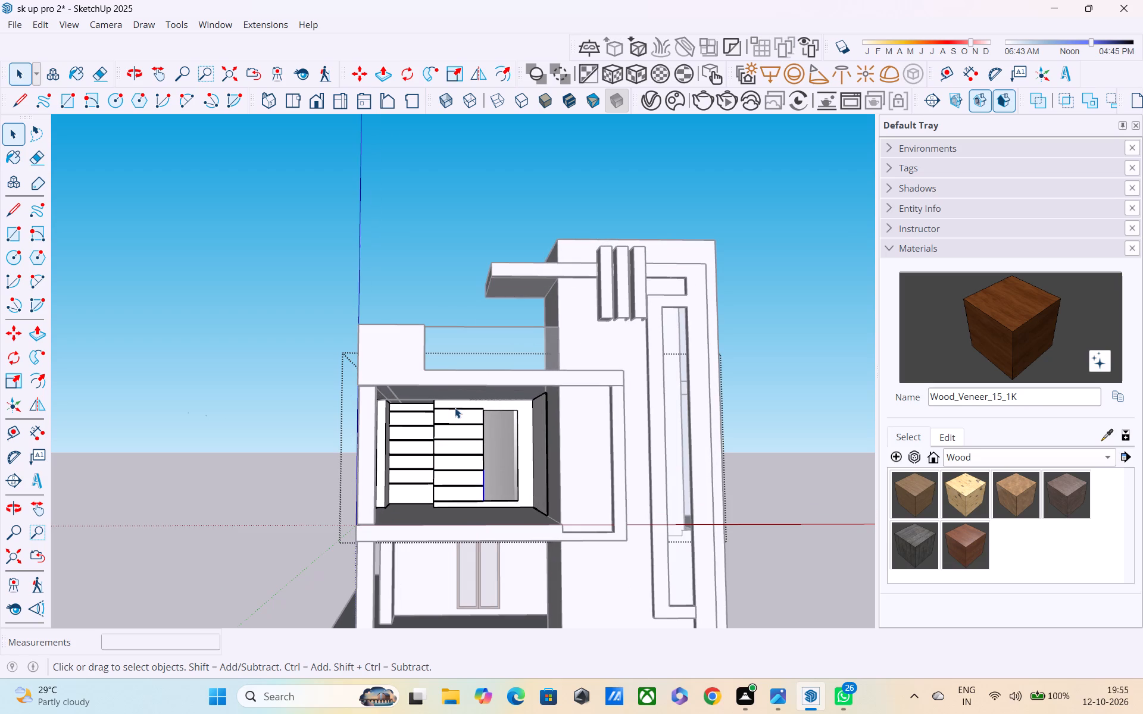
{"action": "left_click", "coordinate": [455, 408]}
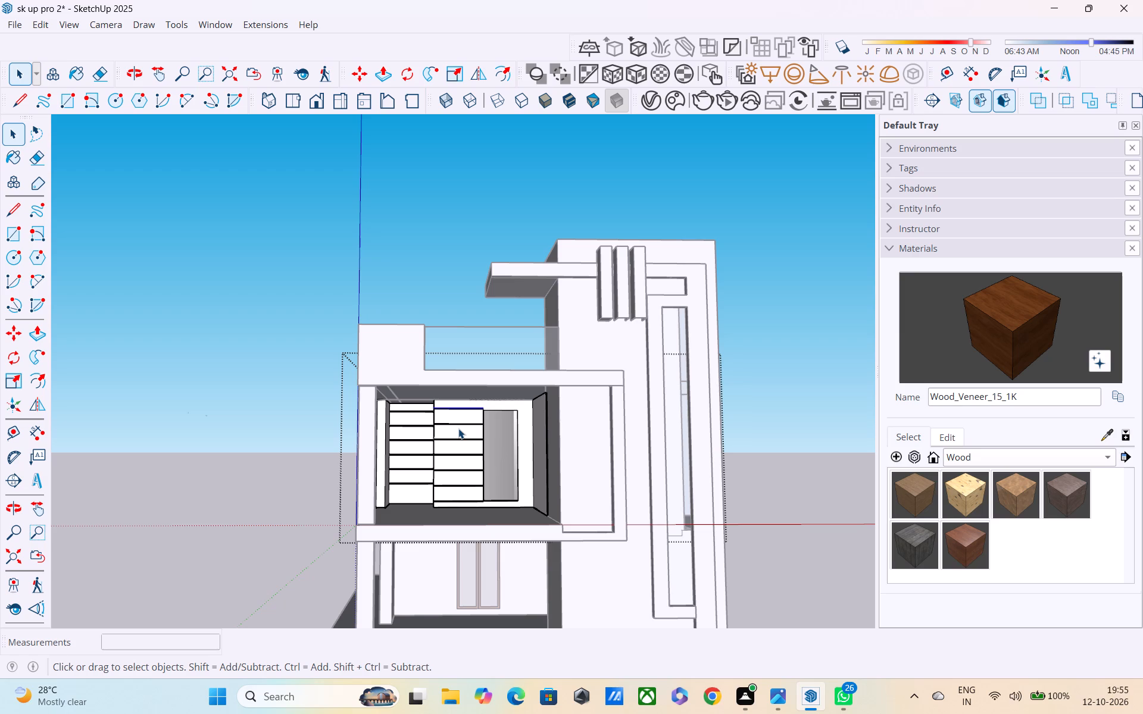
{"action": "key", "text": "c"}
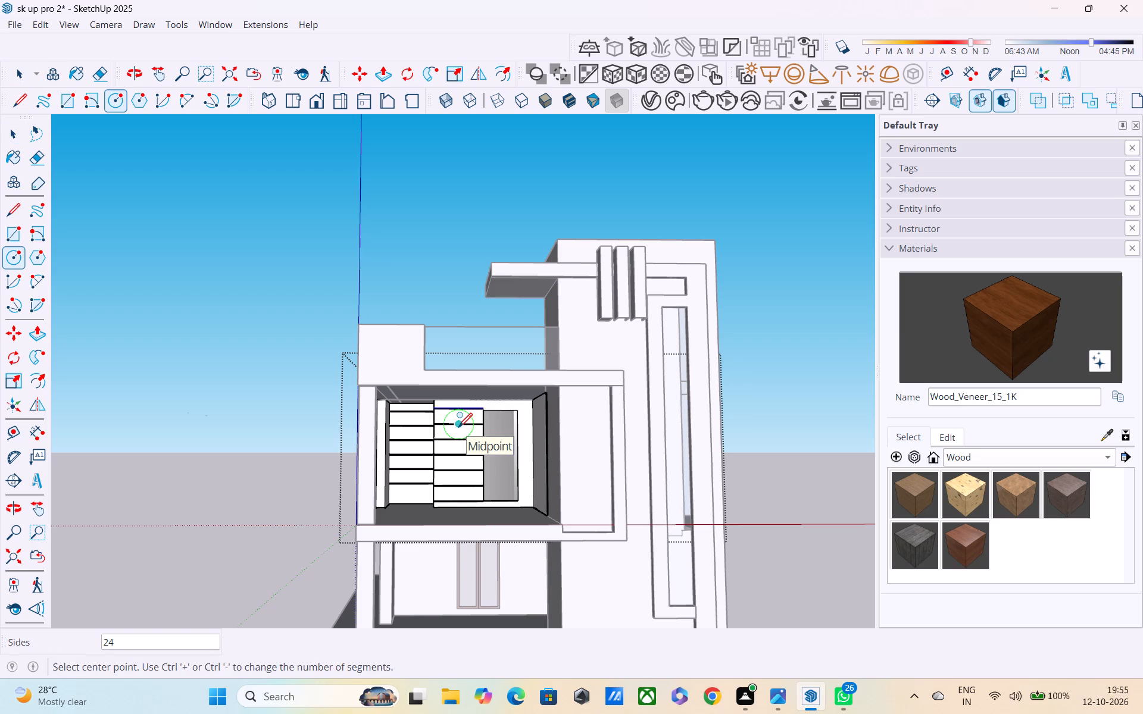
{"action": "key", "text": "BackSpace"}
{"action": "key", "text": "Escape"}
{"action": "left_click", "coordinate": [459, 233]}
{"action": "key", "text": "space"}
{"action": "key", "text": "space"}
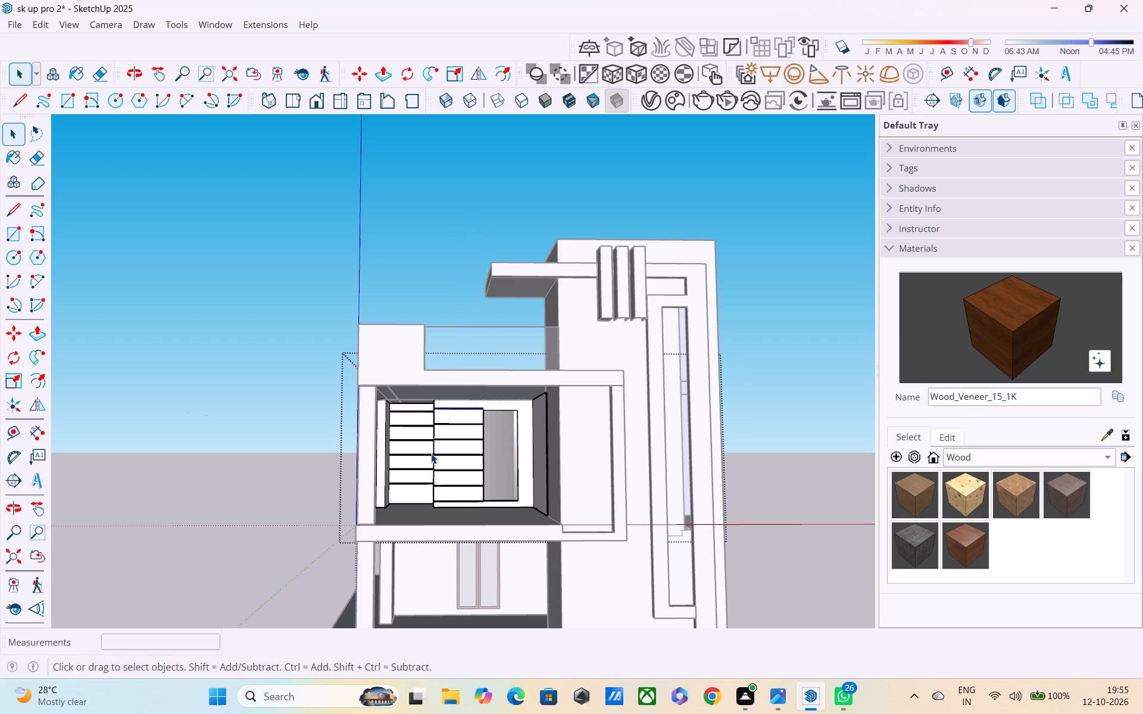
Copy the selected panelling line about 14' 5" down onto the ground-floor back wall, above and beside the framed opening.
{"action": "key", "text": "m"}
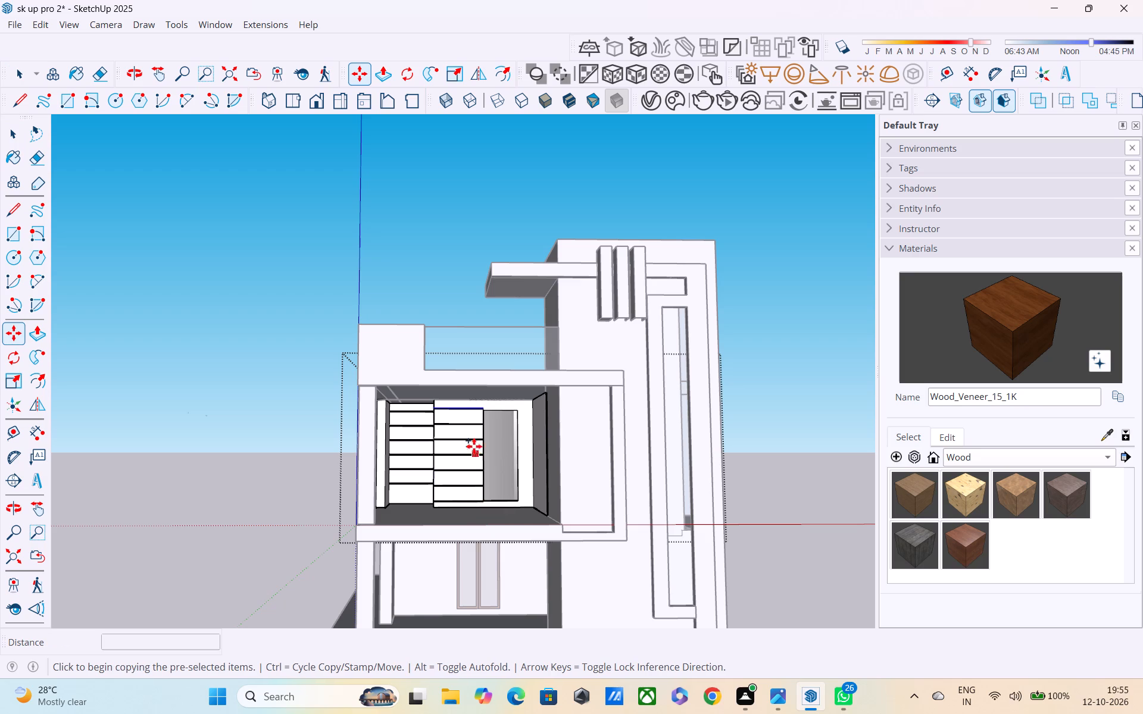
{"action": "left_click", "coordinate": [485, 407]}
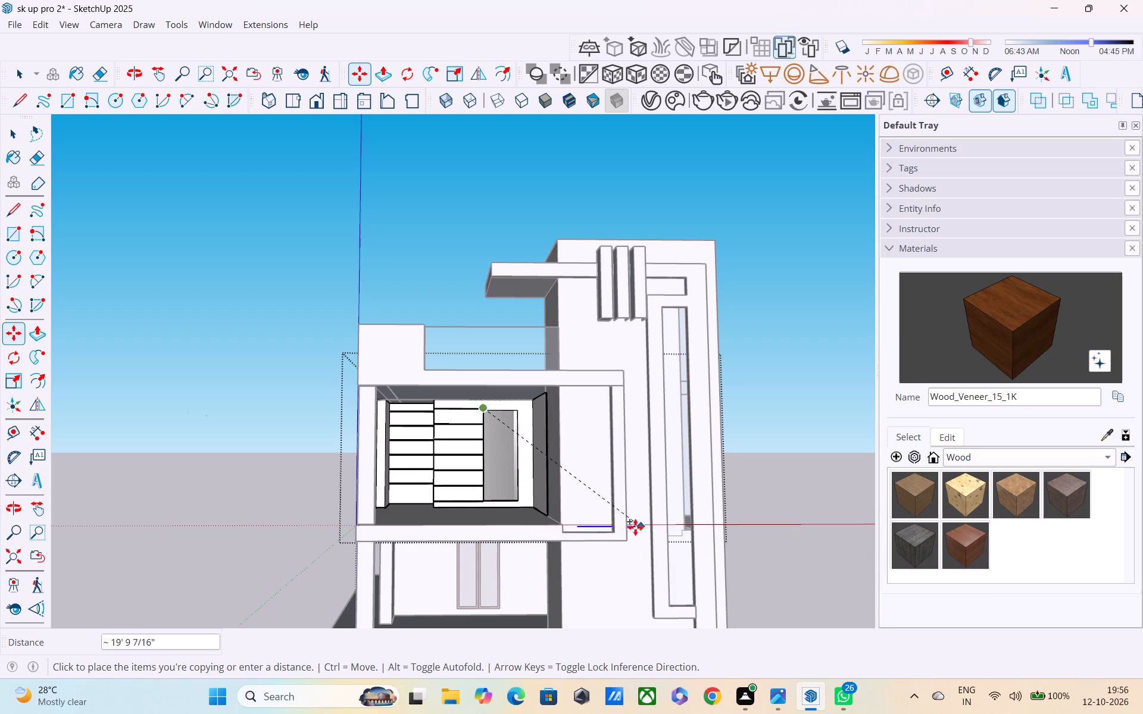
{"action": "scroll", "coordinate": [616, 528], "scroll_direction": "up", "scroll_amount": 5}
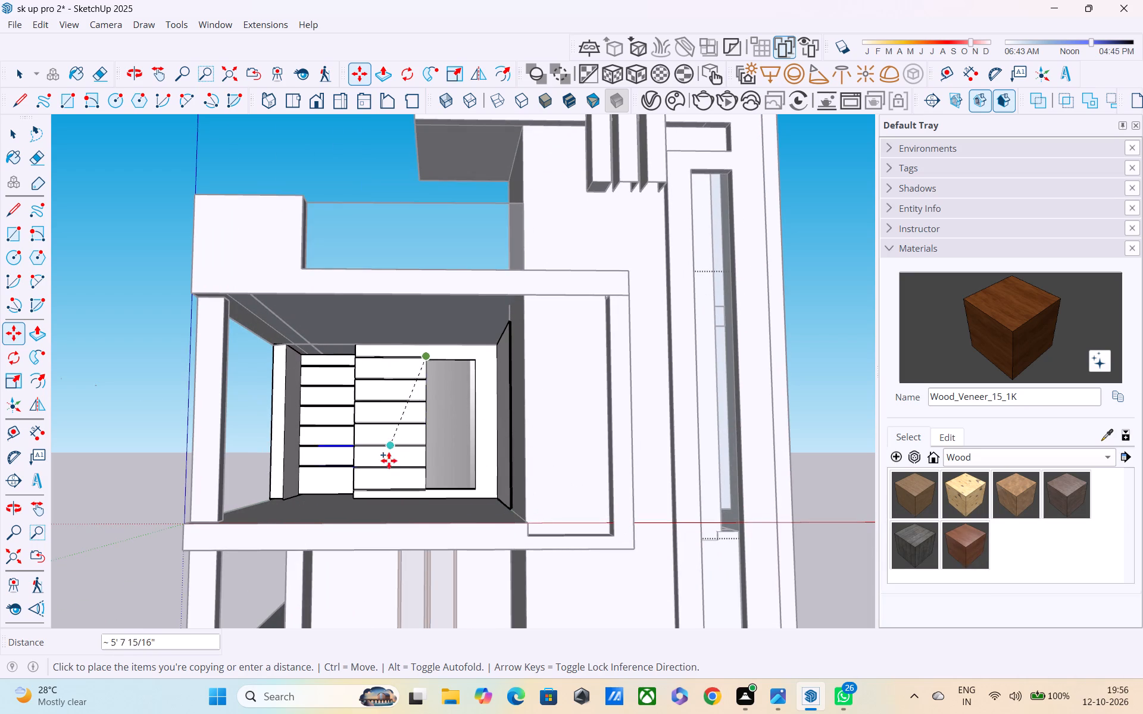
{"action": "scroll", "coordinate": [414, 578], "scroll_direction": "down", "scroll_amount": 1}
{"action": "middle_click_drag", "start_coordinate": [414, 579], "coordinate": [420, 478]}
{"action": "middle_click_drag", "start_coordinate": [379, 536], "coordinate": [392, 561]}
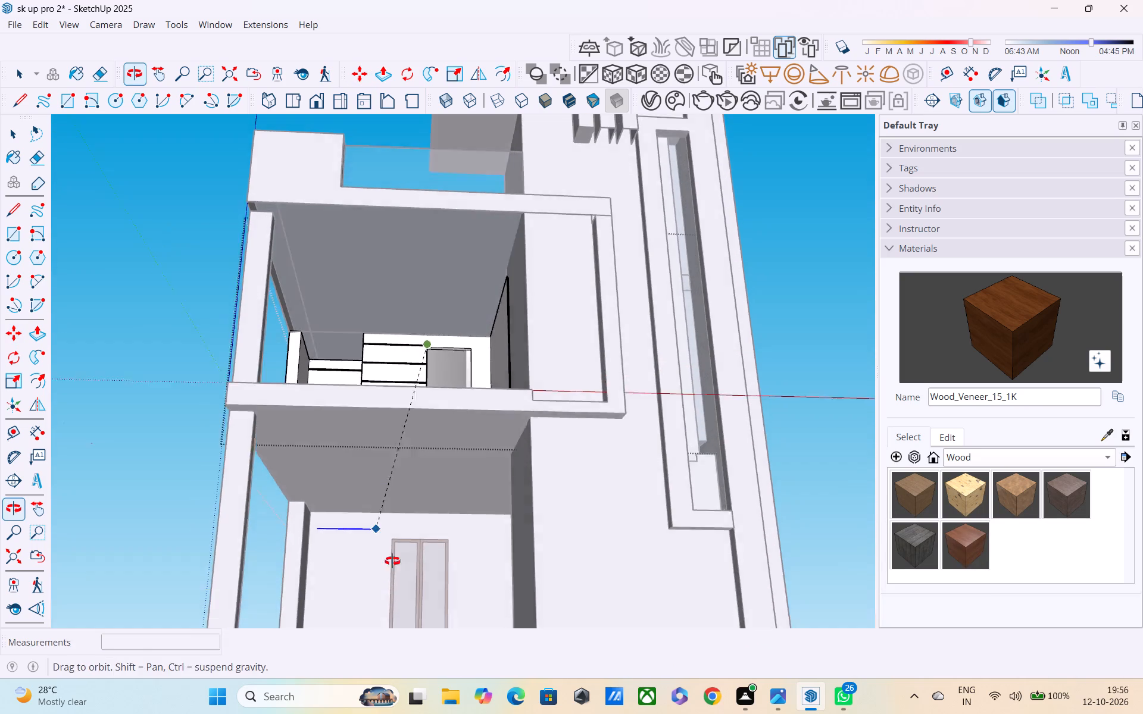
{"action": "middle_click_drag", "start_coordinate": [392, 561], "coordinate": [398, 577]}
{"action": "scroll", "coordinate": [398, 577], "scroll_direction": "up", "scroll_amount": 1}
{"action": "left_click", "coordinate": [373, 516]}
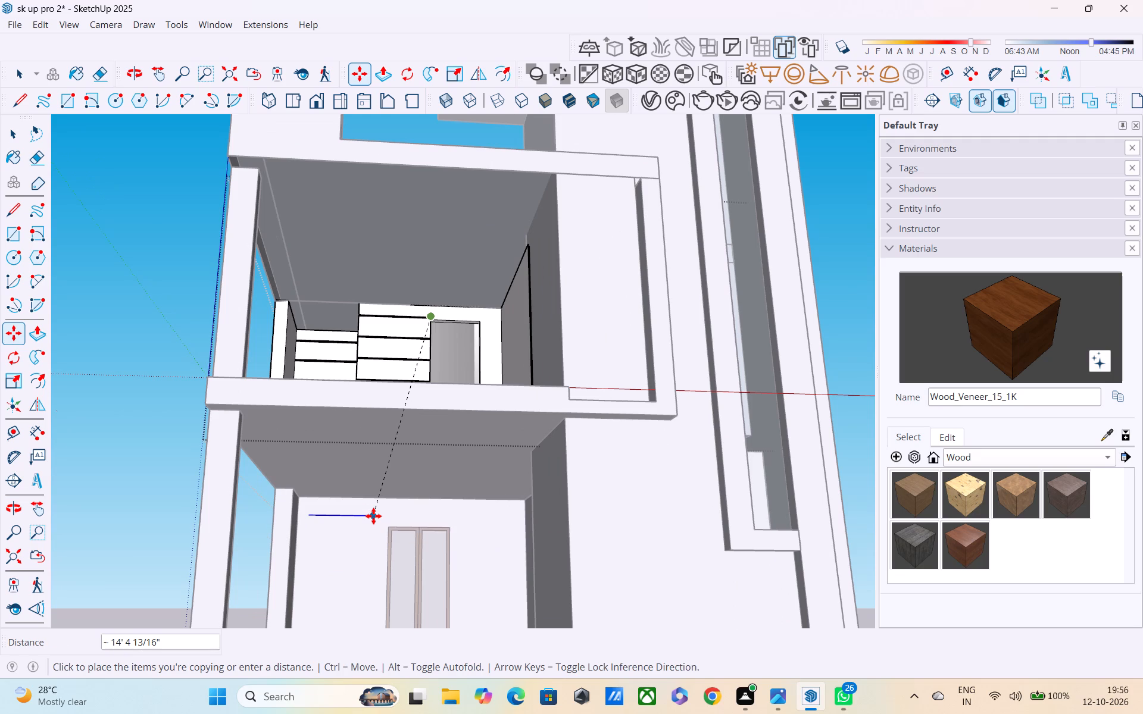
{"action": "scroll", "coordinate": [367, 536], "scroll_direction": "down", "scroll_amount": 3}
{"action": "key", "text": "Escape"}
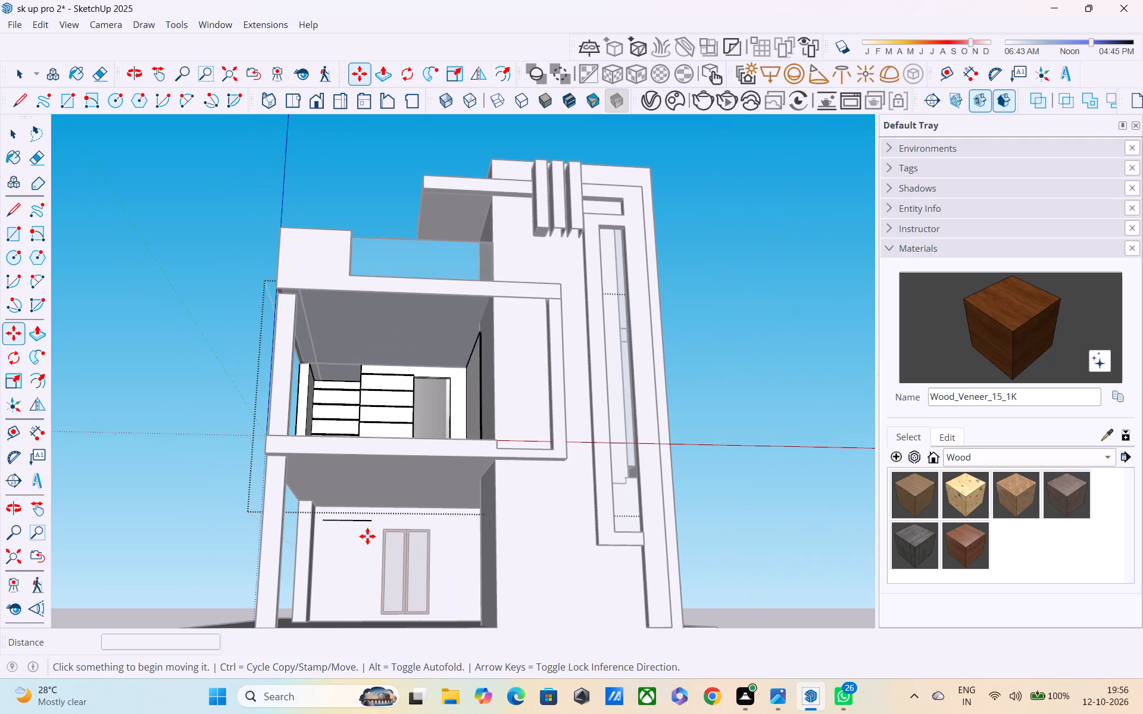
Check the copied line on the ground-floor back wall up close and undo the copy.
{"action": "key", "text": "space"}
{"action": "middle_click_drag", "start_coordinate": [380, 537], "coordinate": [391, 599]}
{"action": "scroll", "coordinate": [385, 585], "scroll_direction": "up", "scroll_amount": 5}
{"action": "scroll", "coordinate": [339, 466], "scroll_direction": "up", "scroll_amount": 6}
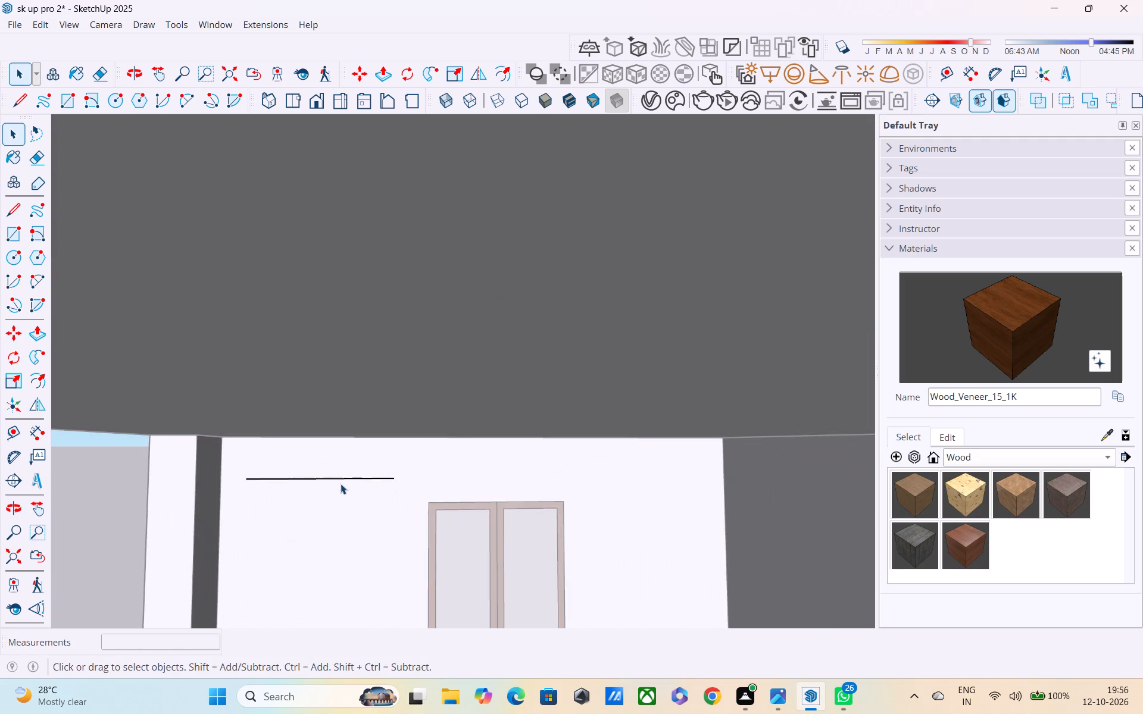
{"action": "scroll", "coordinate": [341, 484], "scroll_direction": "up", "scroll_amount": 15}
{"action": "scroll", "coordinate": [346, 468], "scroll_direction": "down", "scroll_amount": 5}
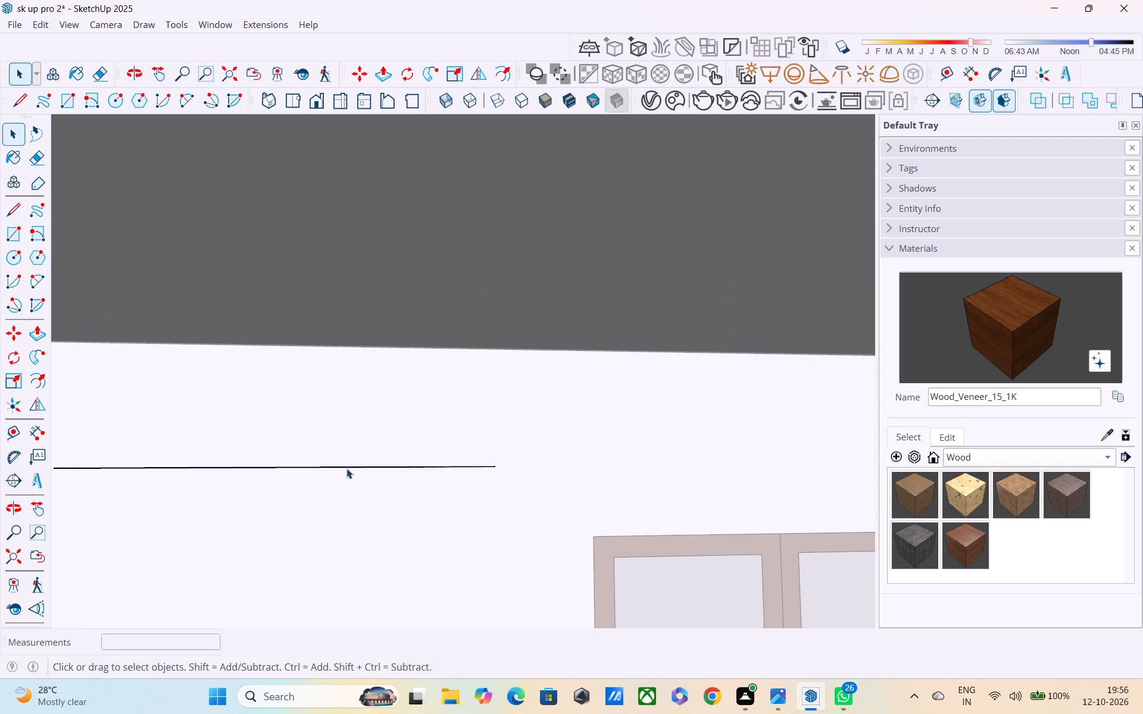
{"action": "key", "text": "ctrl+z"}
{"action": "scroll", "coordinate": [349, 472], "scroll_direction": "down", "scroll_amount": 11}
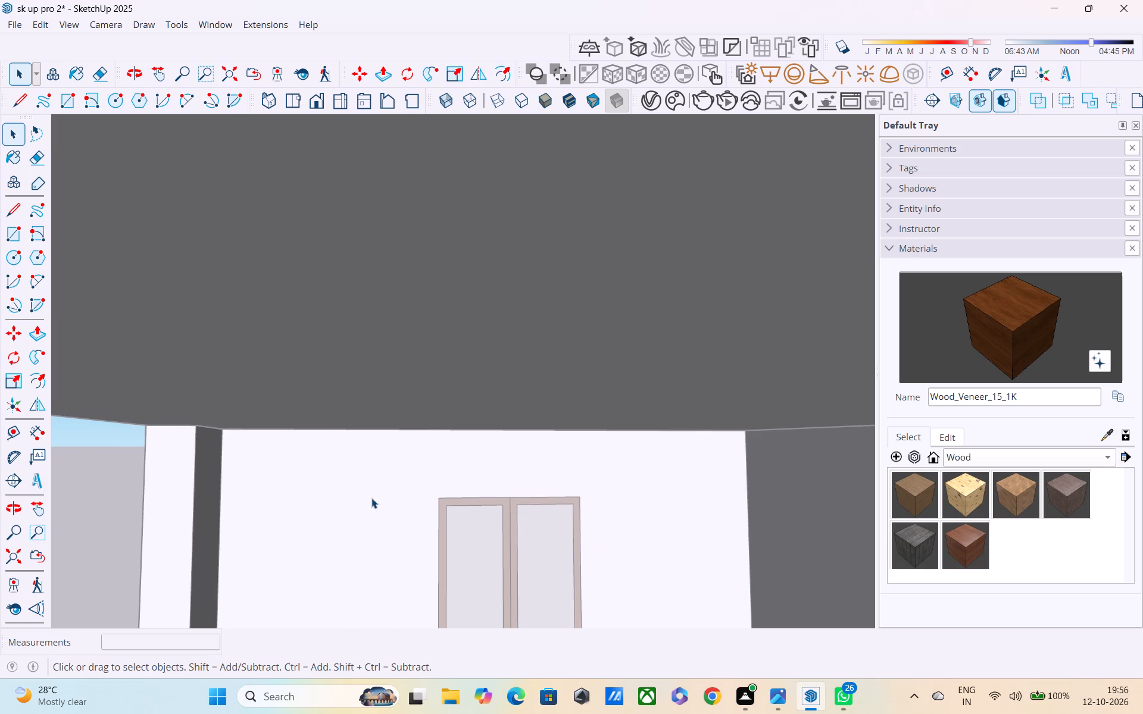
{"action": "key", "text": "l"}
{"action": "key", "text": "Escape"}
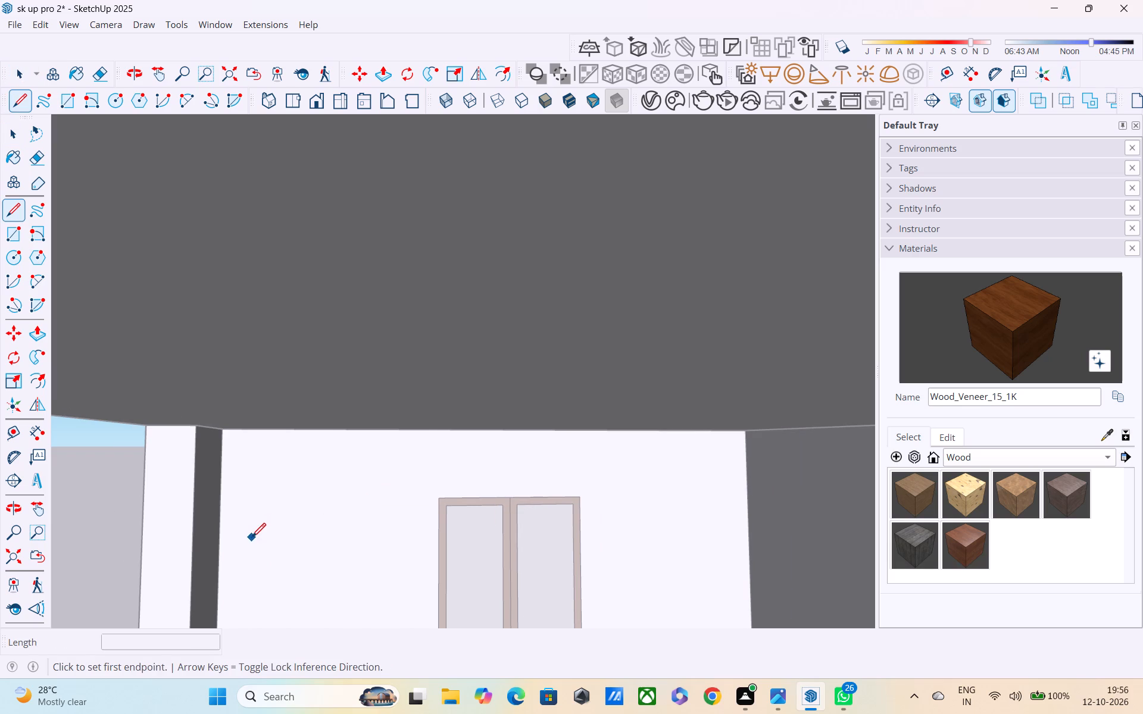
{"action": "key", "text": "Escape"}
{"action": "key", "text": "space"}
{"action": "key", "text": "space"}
Close the upper-floor wall group.
{"action": "double_click", "coordinate": [115, 529]}
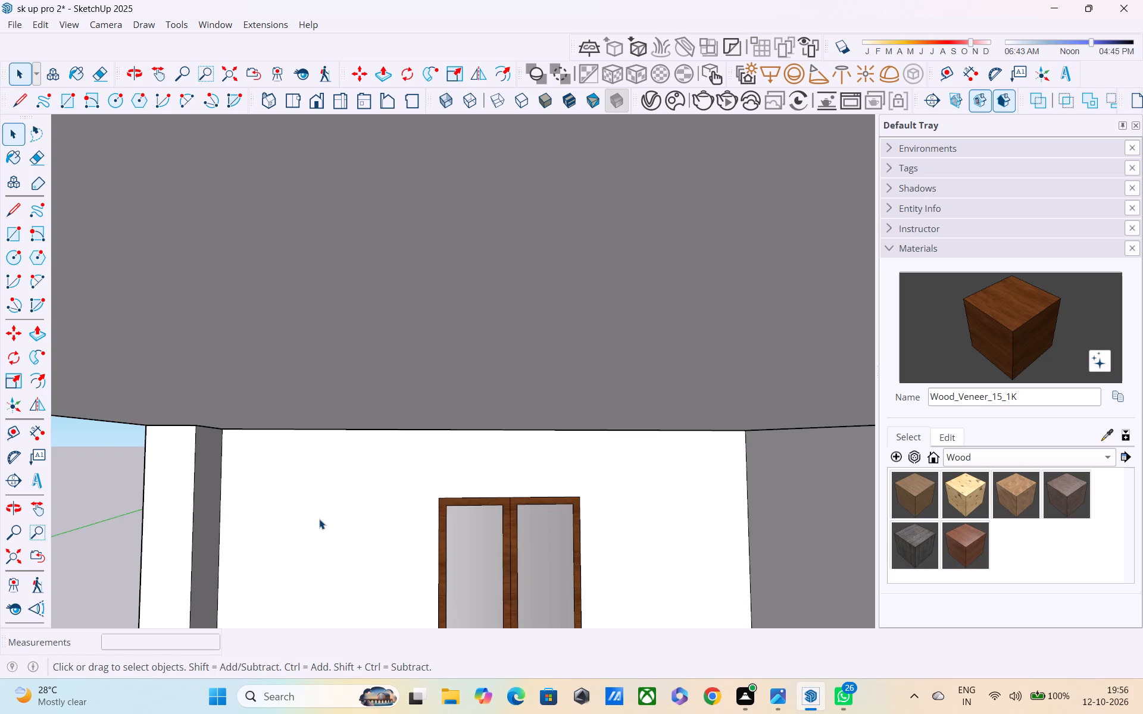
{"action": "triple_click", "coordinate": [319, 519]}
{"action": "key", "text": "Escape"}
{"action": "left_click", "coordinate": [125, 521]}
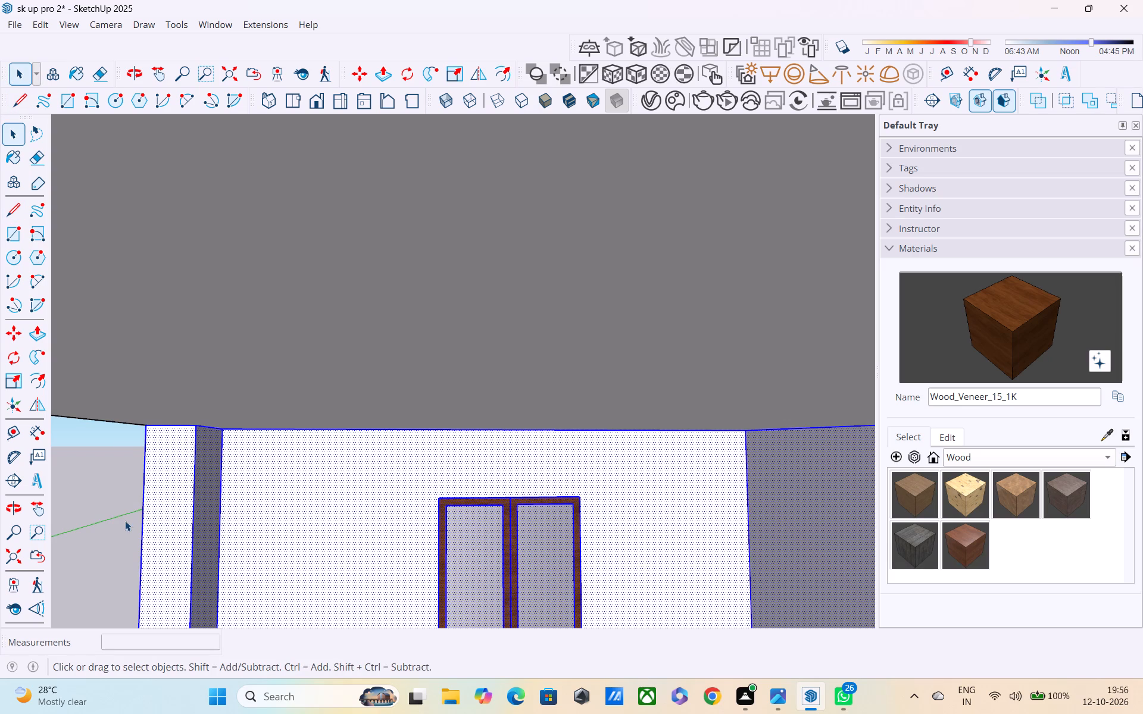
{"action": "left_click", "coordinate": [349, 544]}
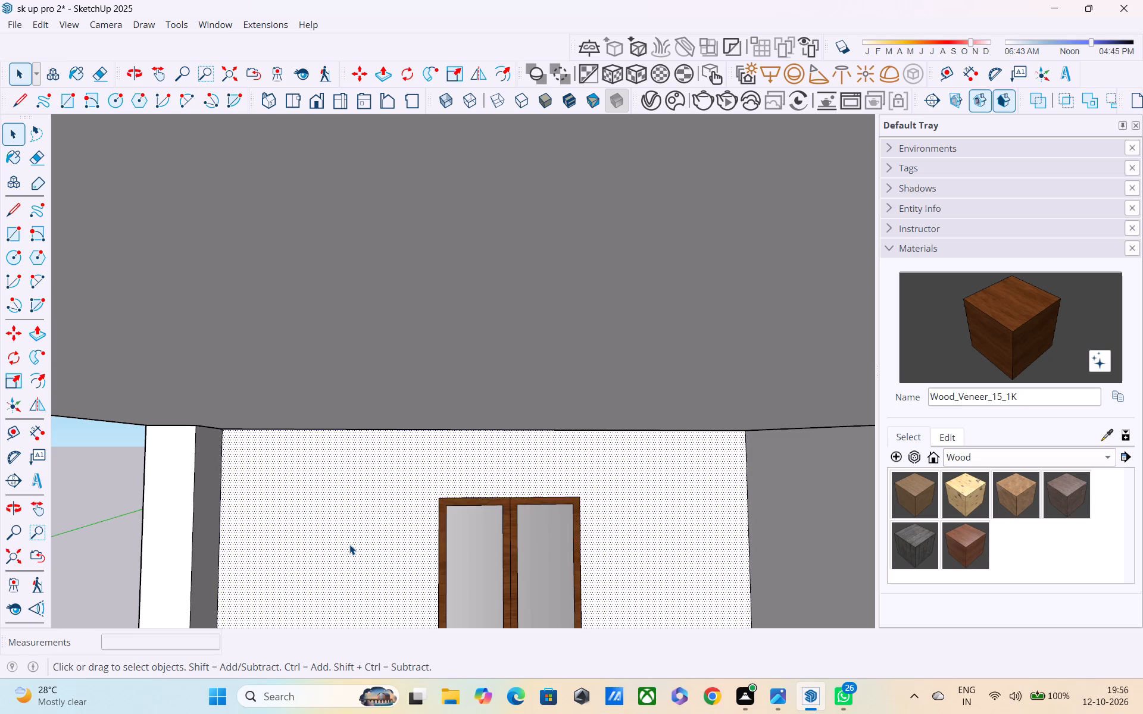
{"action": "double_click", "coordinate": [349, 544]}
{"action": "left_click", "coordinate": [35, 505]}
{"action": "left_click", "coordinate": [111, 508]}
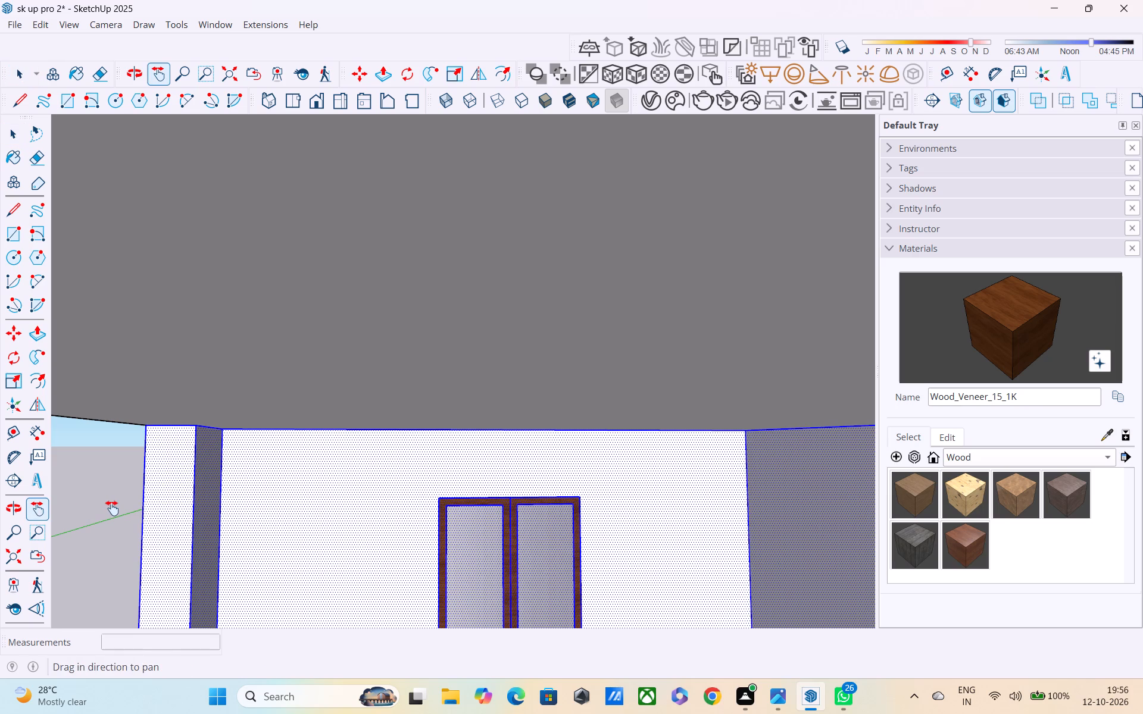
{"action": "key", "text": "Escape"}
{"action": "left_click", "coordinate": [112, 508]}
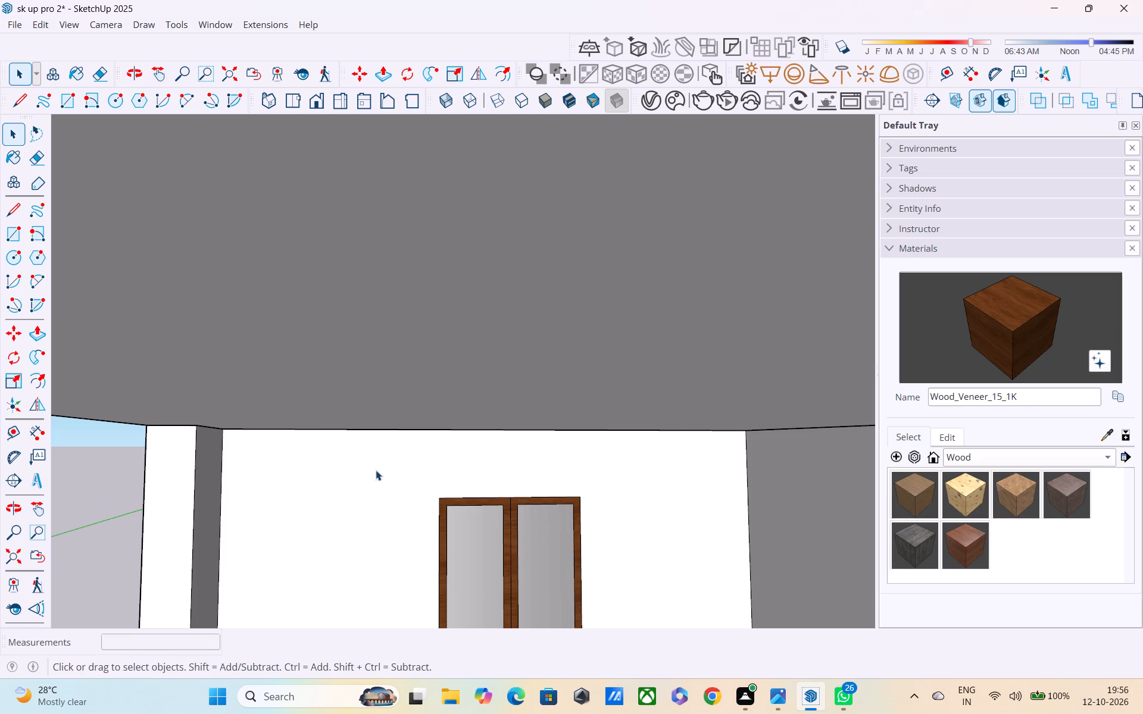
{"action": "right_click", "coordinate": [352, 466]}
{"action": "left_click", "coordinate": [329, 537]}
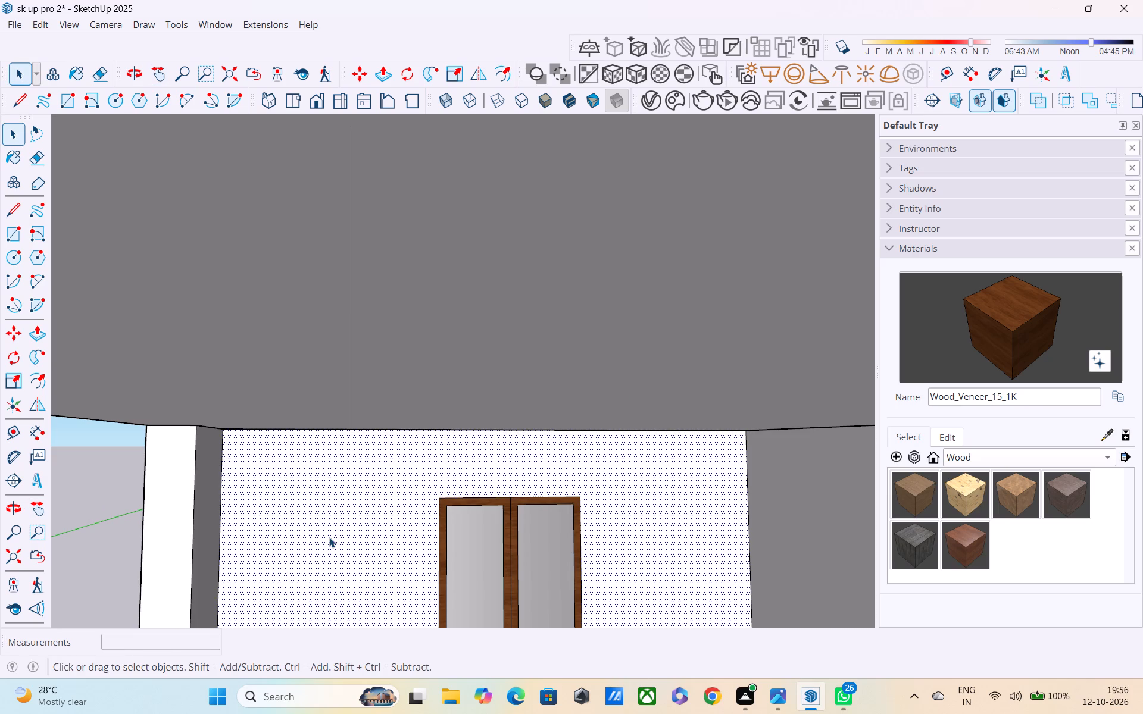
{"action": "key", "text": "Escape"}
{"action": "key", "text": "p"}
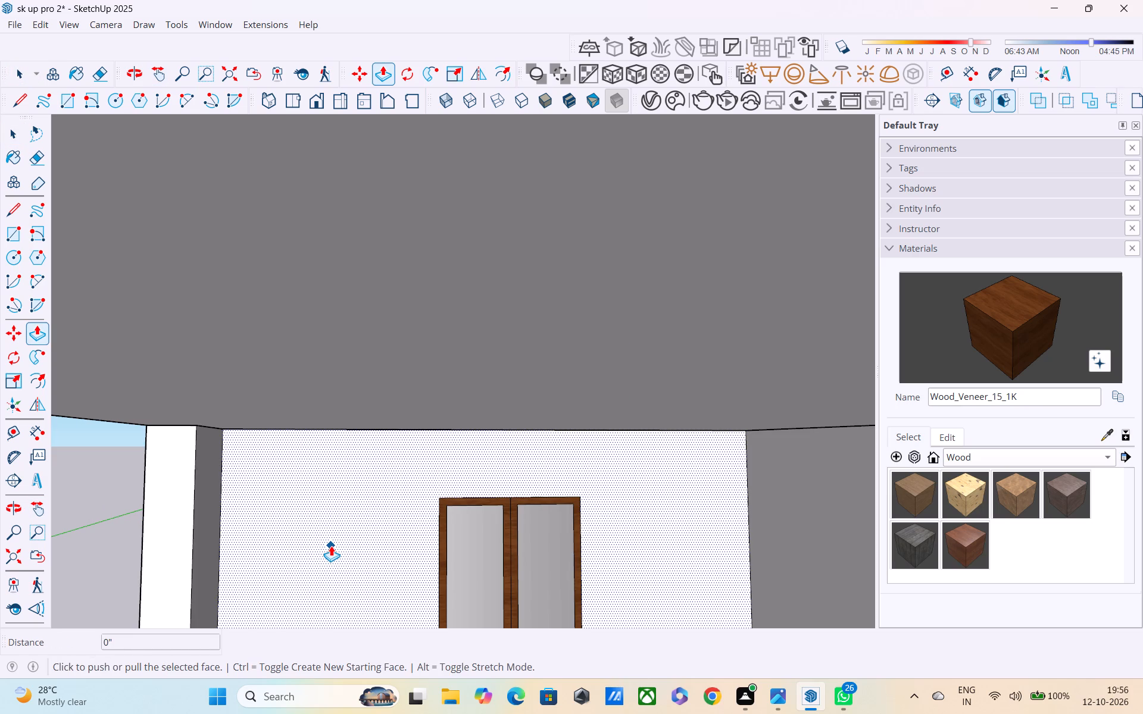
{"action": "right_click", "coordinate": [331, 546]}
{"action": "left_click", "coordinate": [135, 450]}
Draw a horizontal line about 5' 8" long on the ground-floor back wall, from the side wall edge to just beside the framed opening.
{"action": "key", "text": "l"}
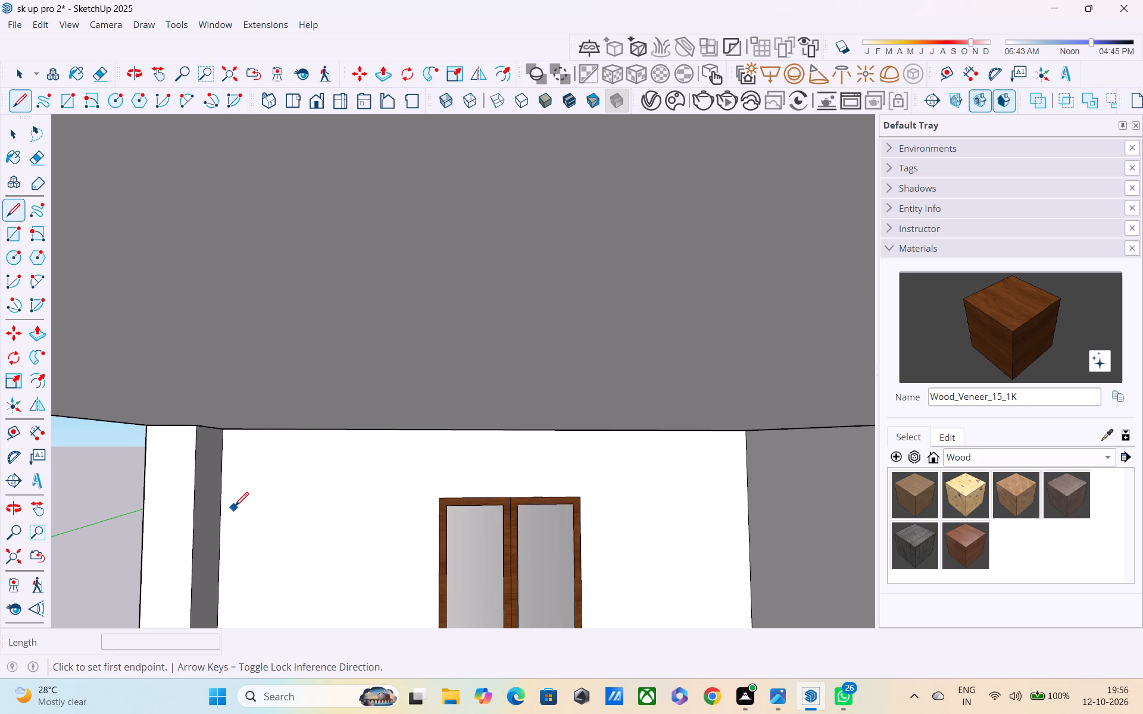
{"action": "left_click", "coordinate": [225, 494]}
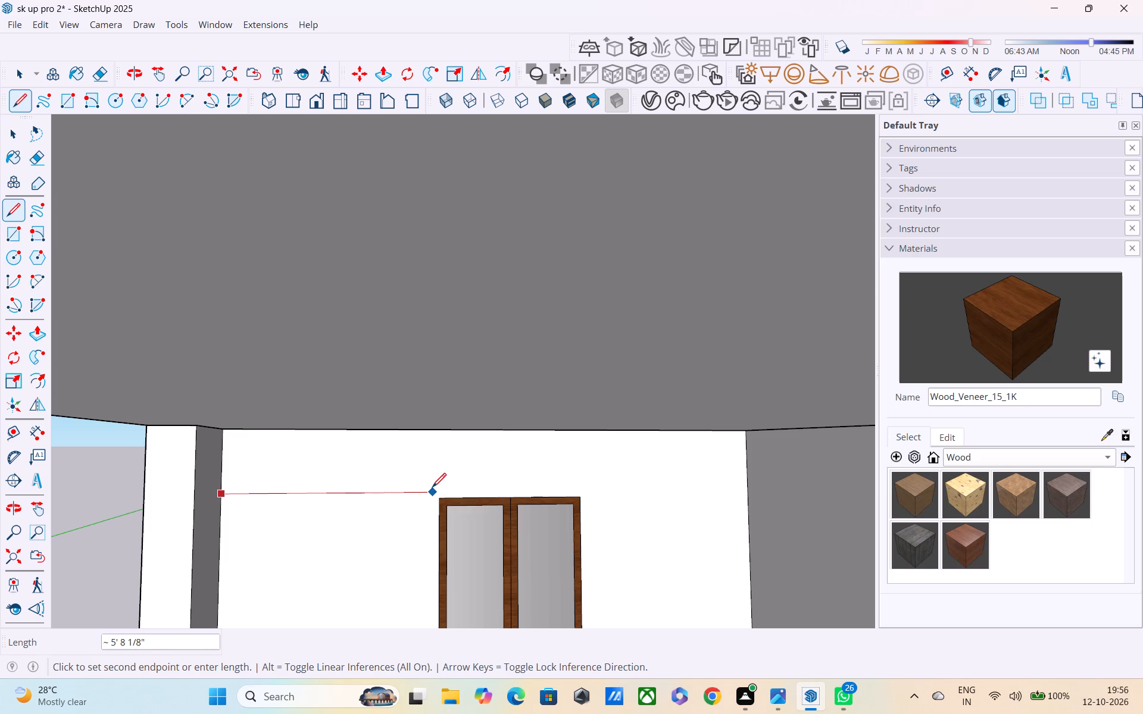
{"action": "middle_click_drag", "start_coordinate": [432, 488], "coordinate": [441, 480]}
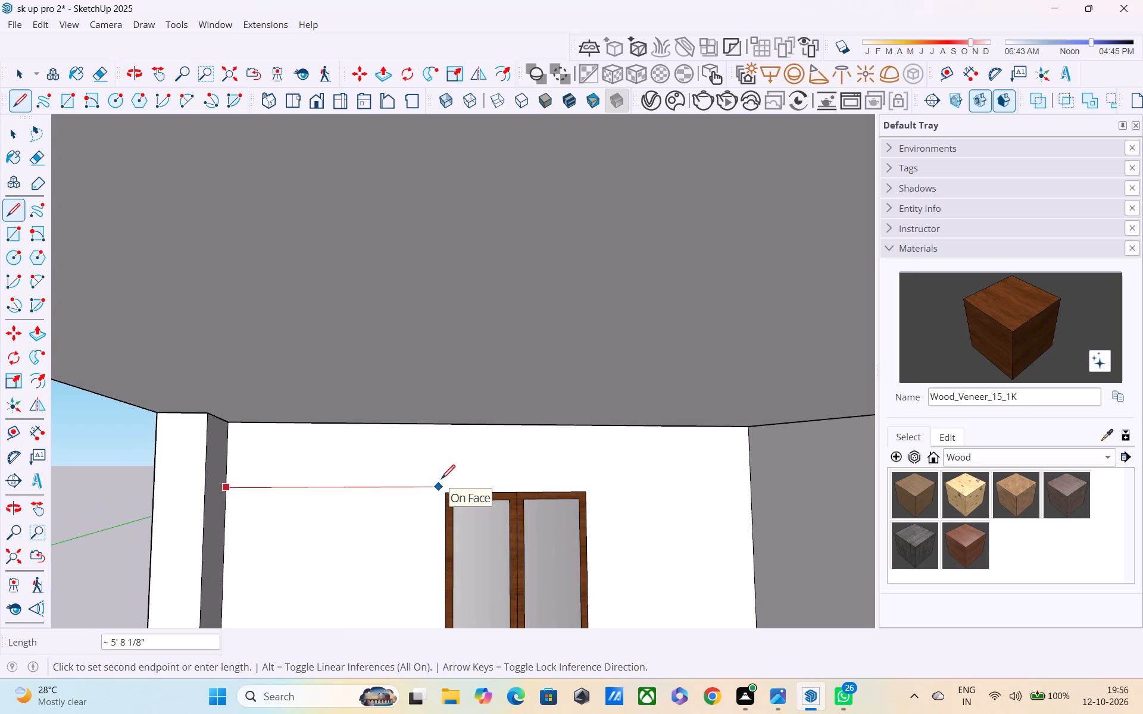
{"action": "left_click", "coordinate": [438, 485]}
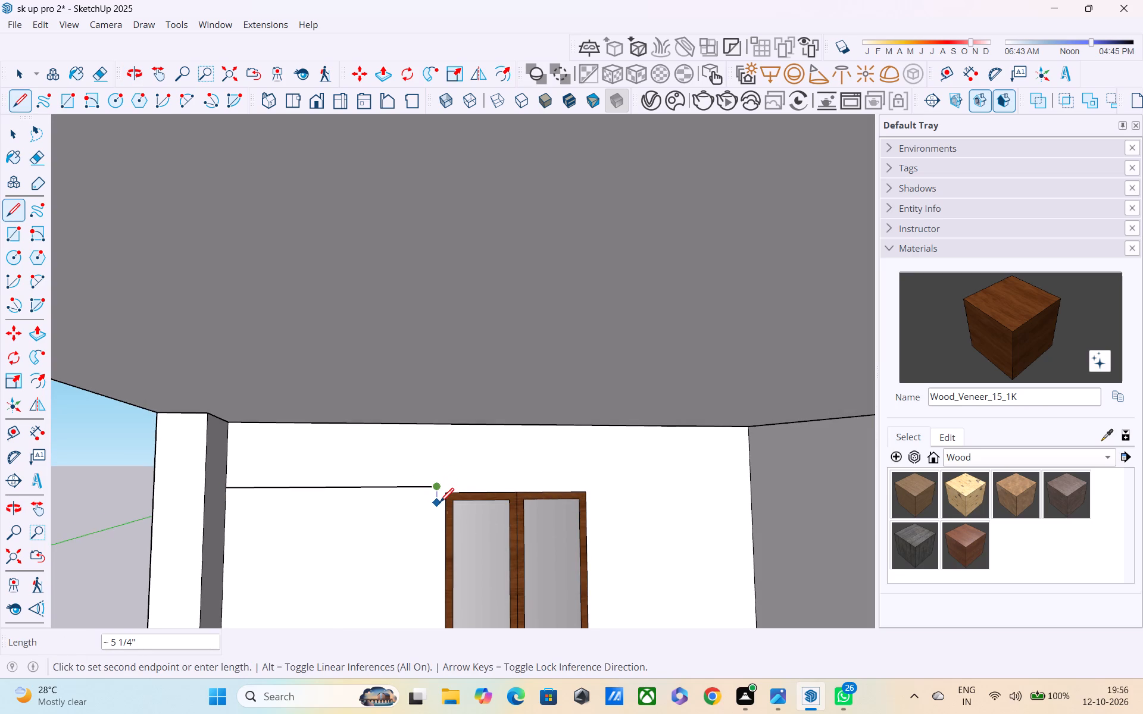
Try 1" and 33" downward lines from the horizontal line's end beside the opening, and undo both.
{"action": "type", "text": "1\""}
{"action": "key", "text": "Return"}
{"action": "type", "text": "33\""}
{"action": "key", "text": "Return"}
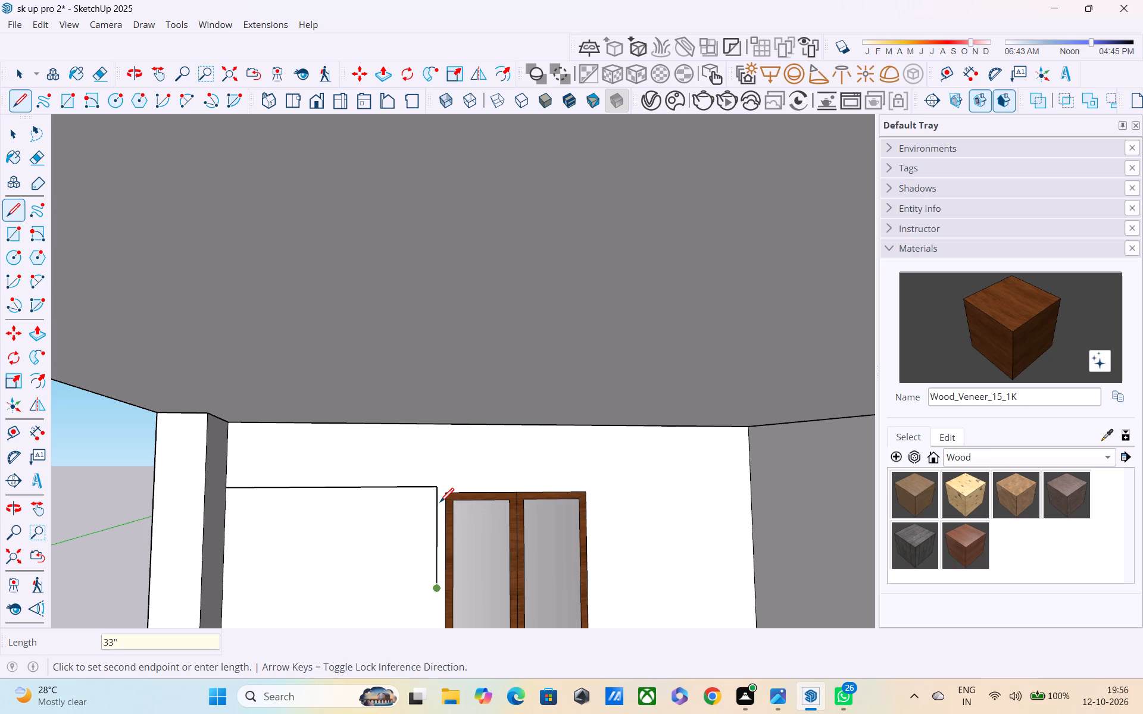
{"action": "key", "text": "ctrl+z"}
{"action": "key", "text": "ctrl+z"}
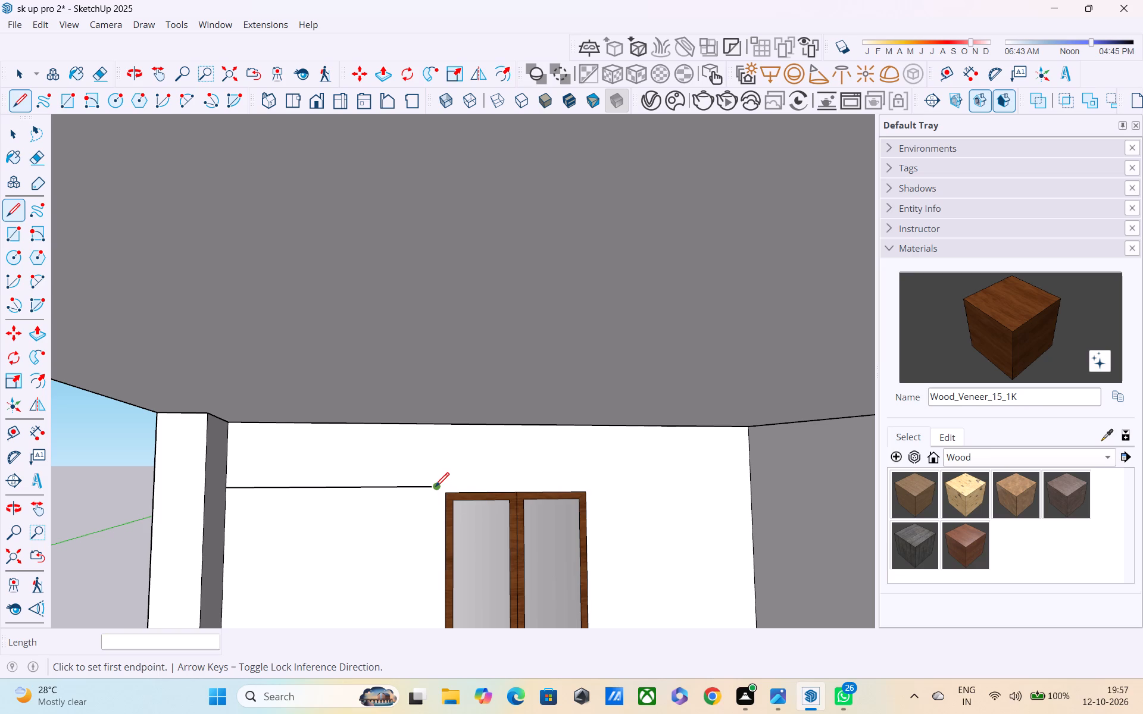
Draw a 2" downward line from that end and a parallel line back to the side wall edge, closing a thin strip.
{"action": "left_click", "coordinate": [436, 488]}
{"action": "type", "text": "2\""}
{"action": "key", "text": "Return"}
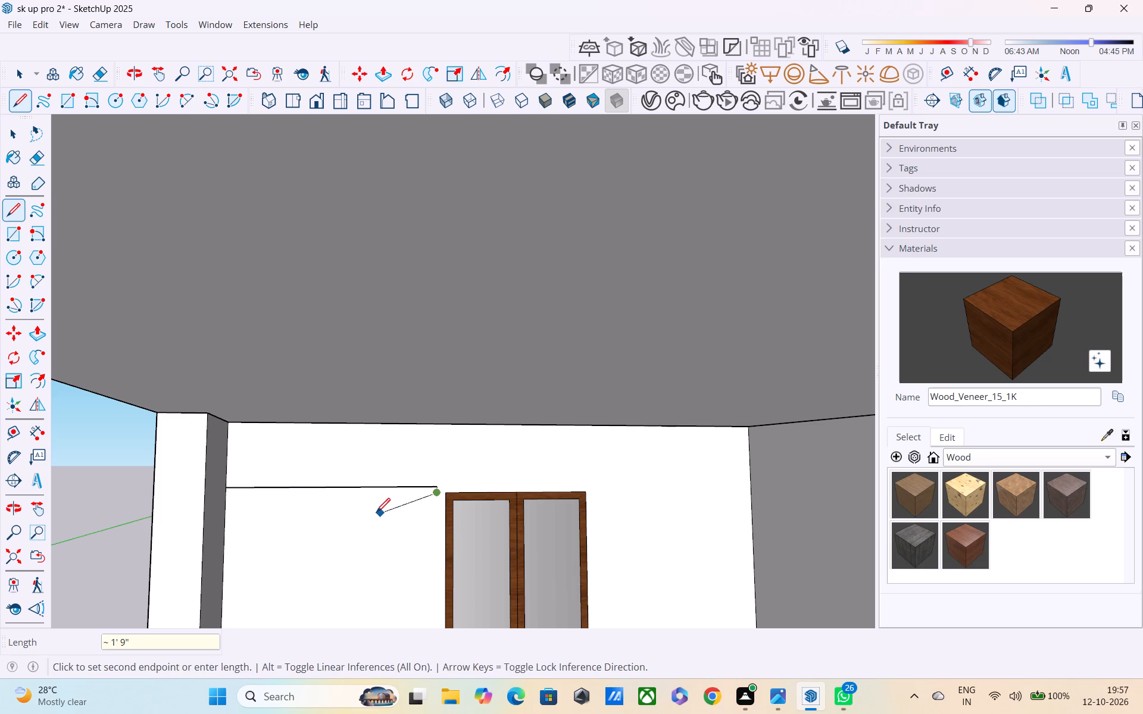
{"action": "left_click", "coordinate": [228, 499]}
{"action": "left_click", "coordinate": [226, 489]}
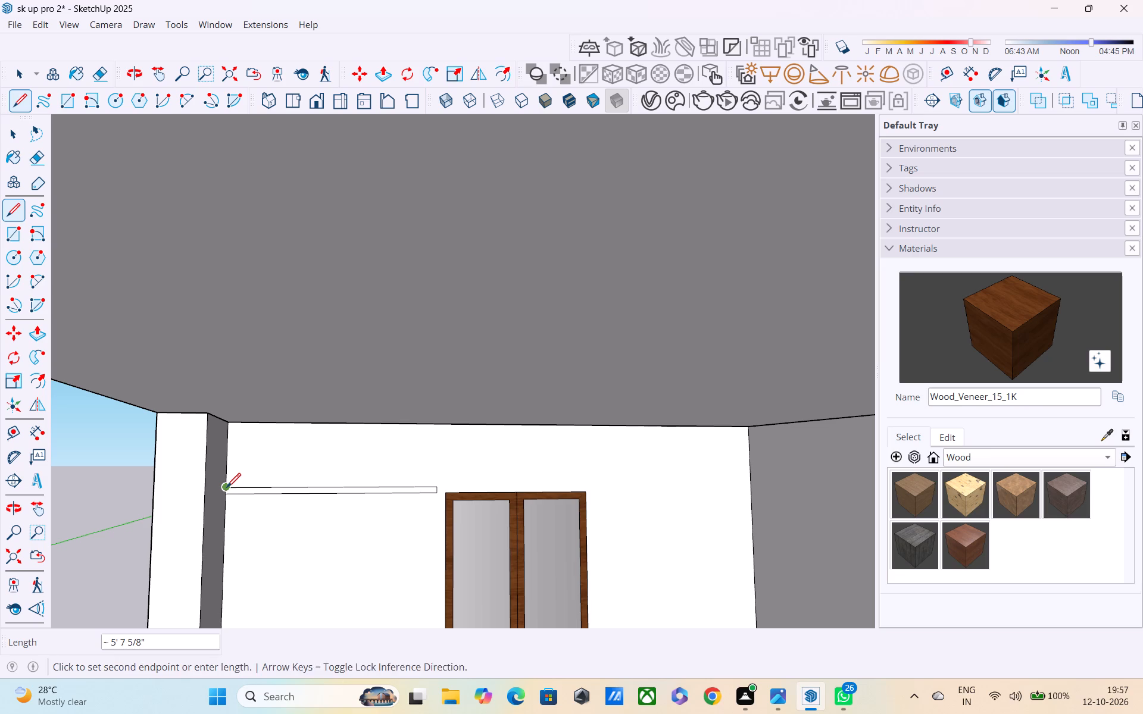
{"action": "key", "text": "Escape"}
{"action": "key", "text": "space"}
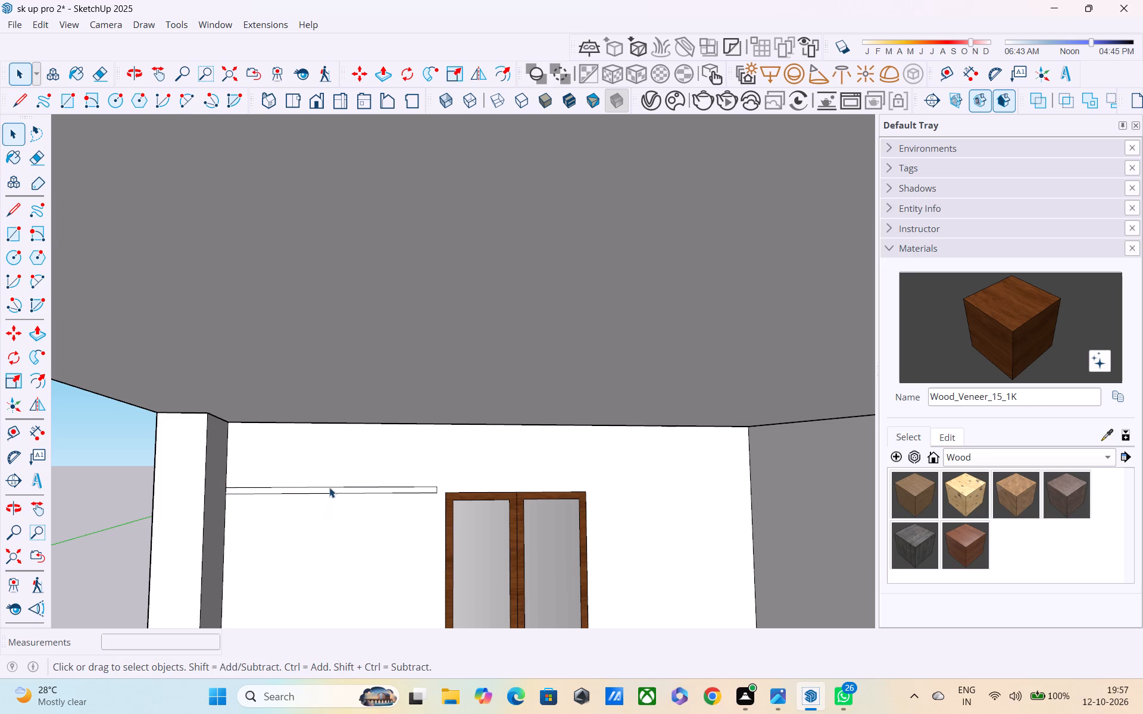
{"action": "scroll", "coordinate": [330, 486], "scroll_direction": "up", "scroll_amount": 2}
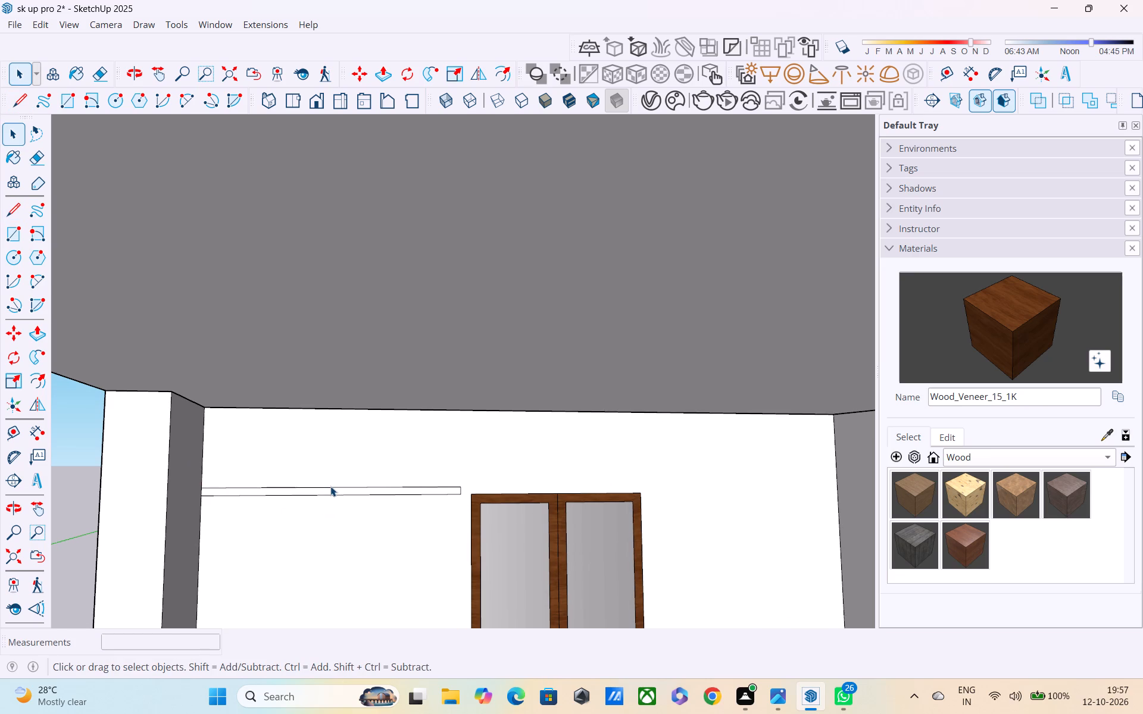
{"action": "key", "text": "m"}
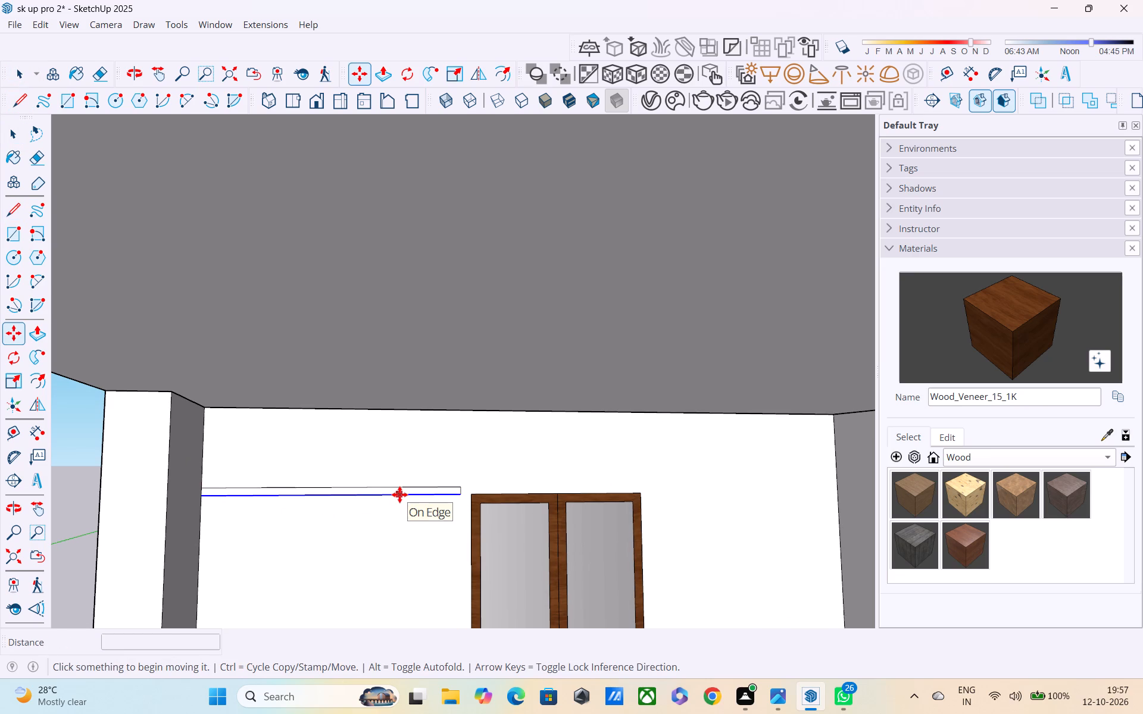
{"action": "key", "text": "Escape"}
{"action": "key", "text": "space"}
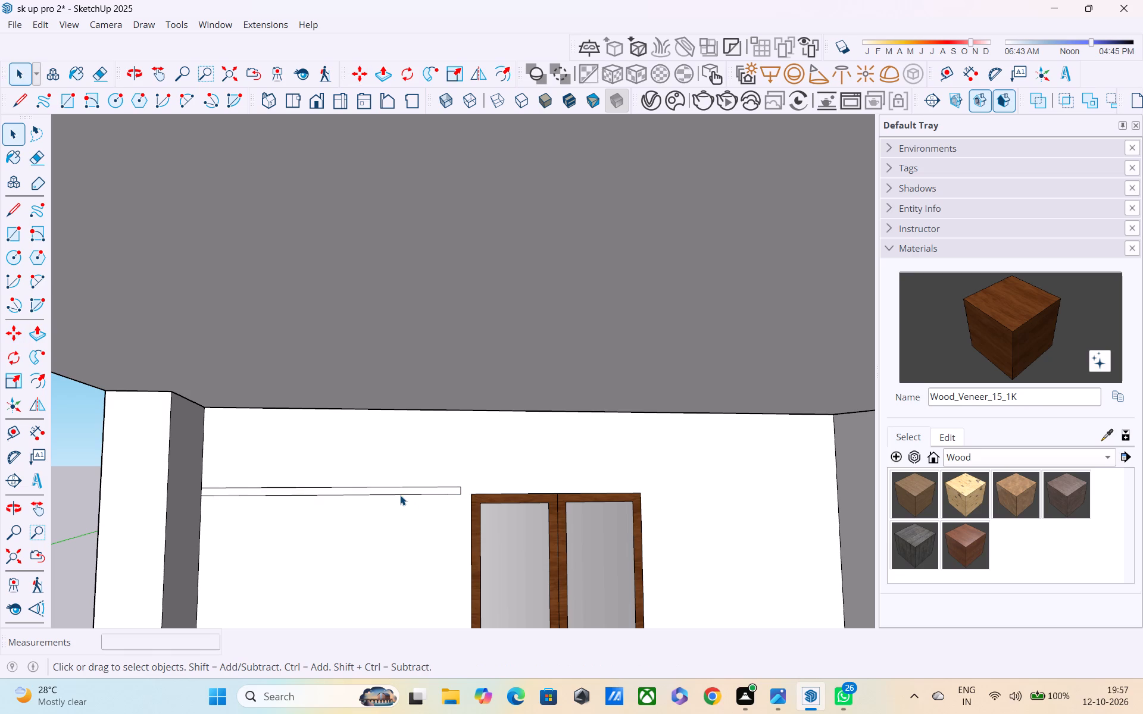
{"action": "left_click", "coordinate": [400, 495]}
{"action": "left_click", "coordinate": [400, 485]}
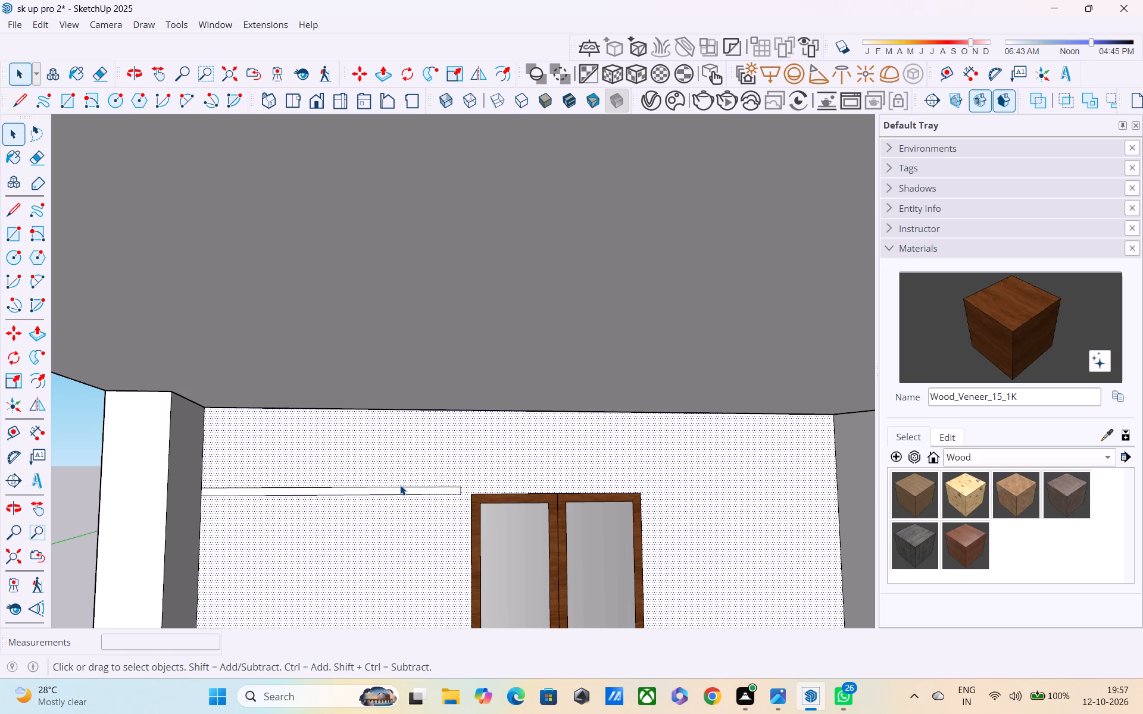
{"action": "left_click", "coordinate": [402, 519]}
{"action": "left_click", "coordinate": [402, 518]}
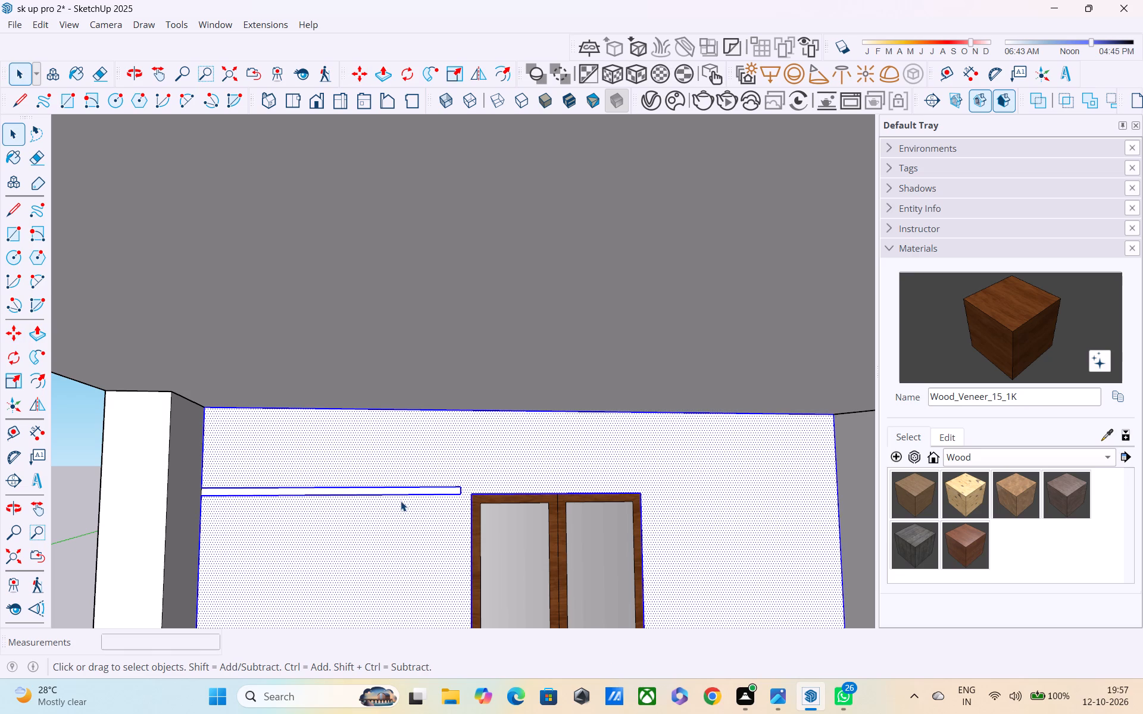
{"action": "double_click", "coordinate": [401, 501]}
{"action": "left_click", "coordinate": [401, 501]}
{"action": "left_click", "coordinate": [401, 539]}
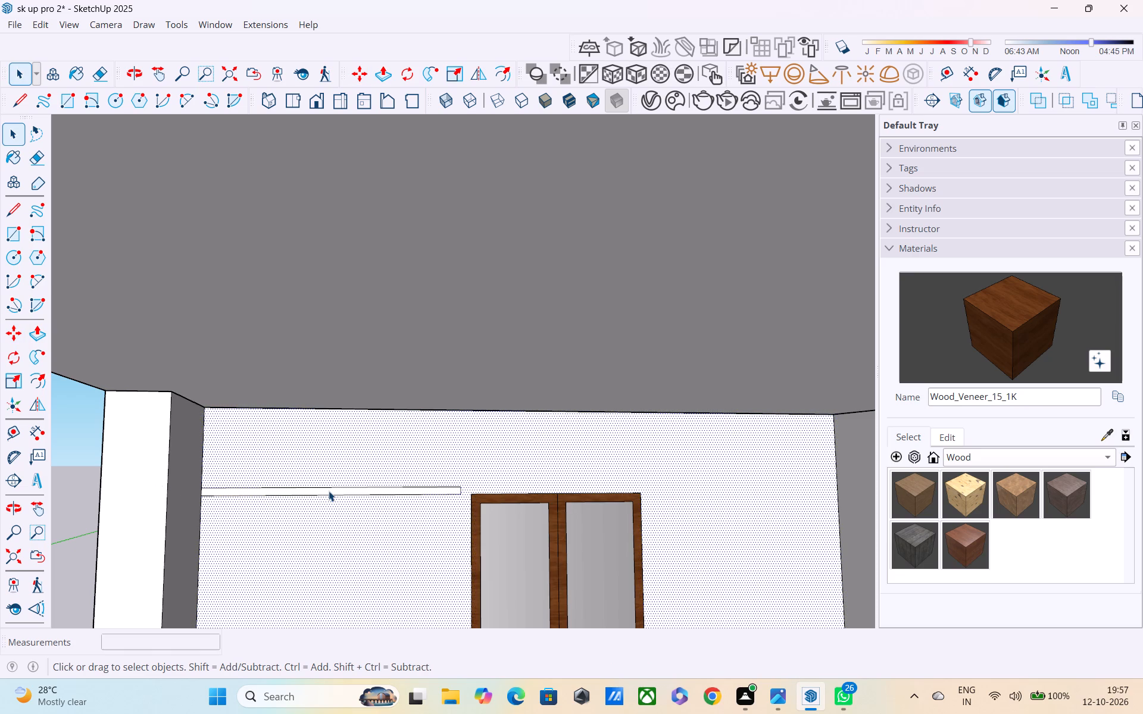
Copy the strip's two horizontal lines straight down the wall by about 6' 10", to near the bottom of the framed opening.
{"action": "left_click", "coordinate": [329, 497]}
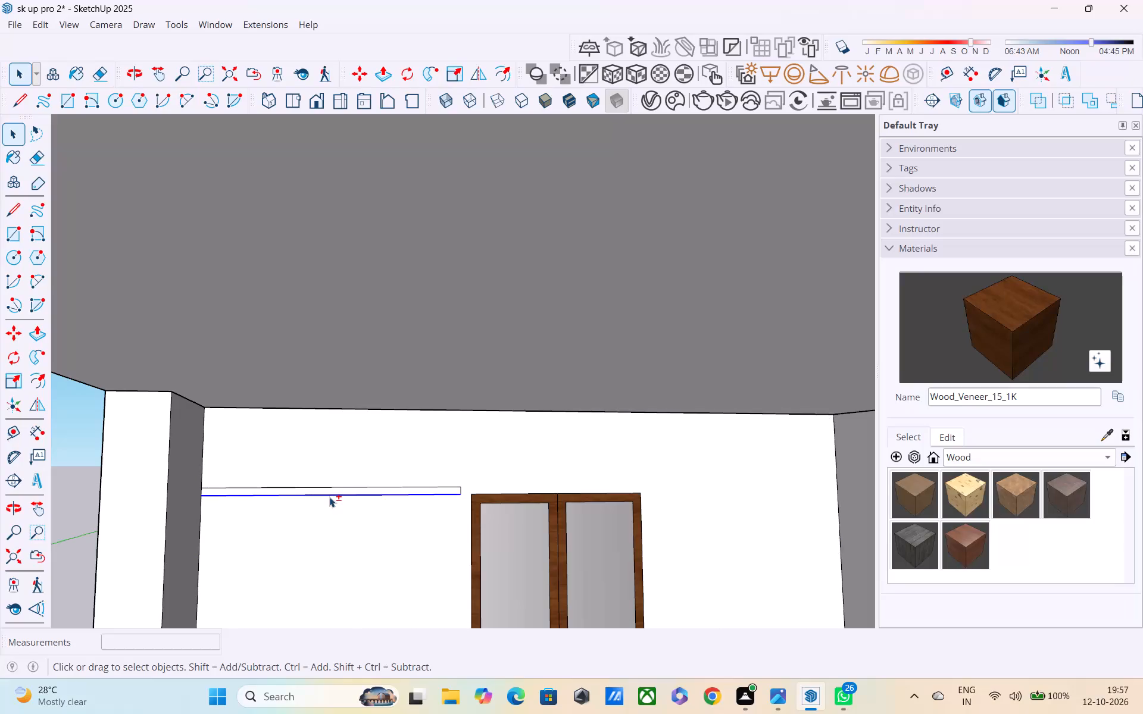
{"action": "left_click", "coordinate": [327, 488], "text": "shift"}
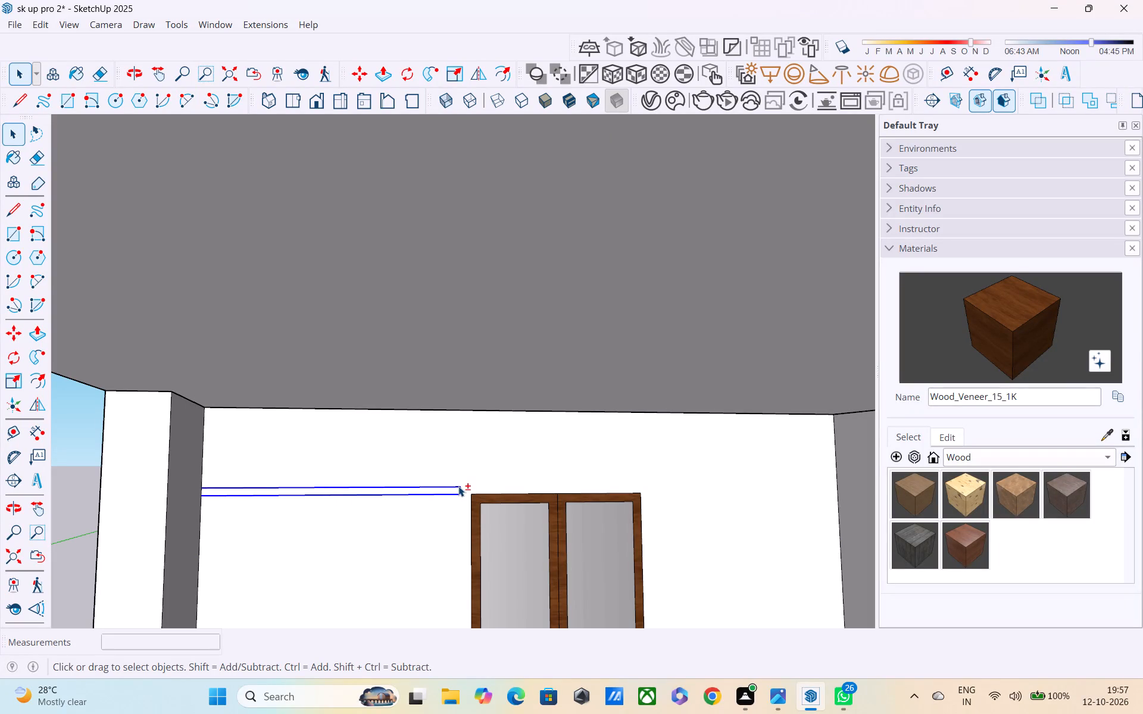
{"action": "left_click", "coordinate": [459, 487], "text": "shift"}
{"action": "left_click", "coordinate": [446, 484], "text": "shift"}
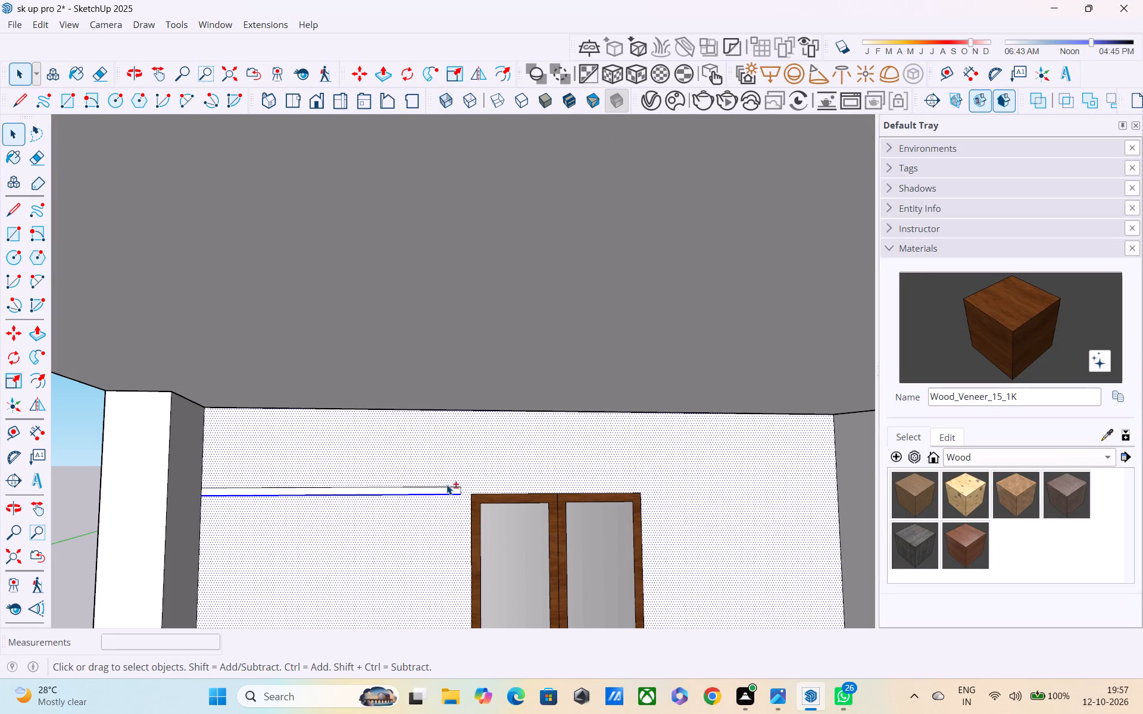
{"action": "left_click", "coordinate": [446, 487], "text": "shift"}
{"action": "left_click", "coordinate": [461, 520], "text": "shift"}
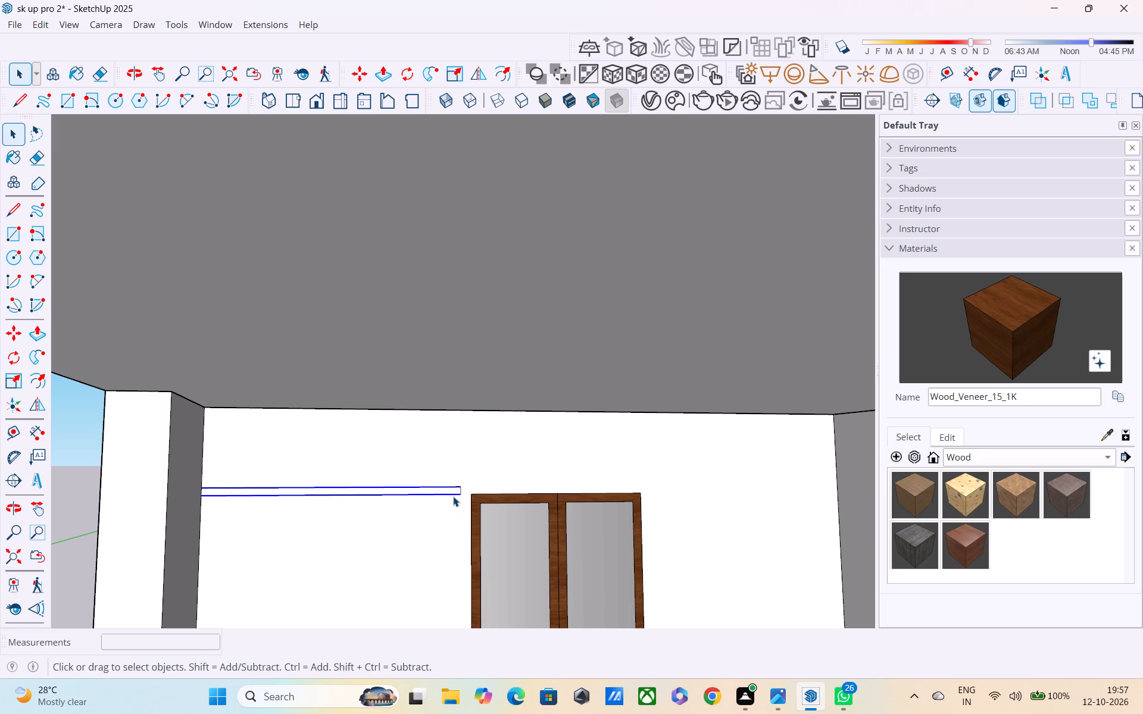
{"action": "key", "text": "m"}
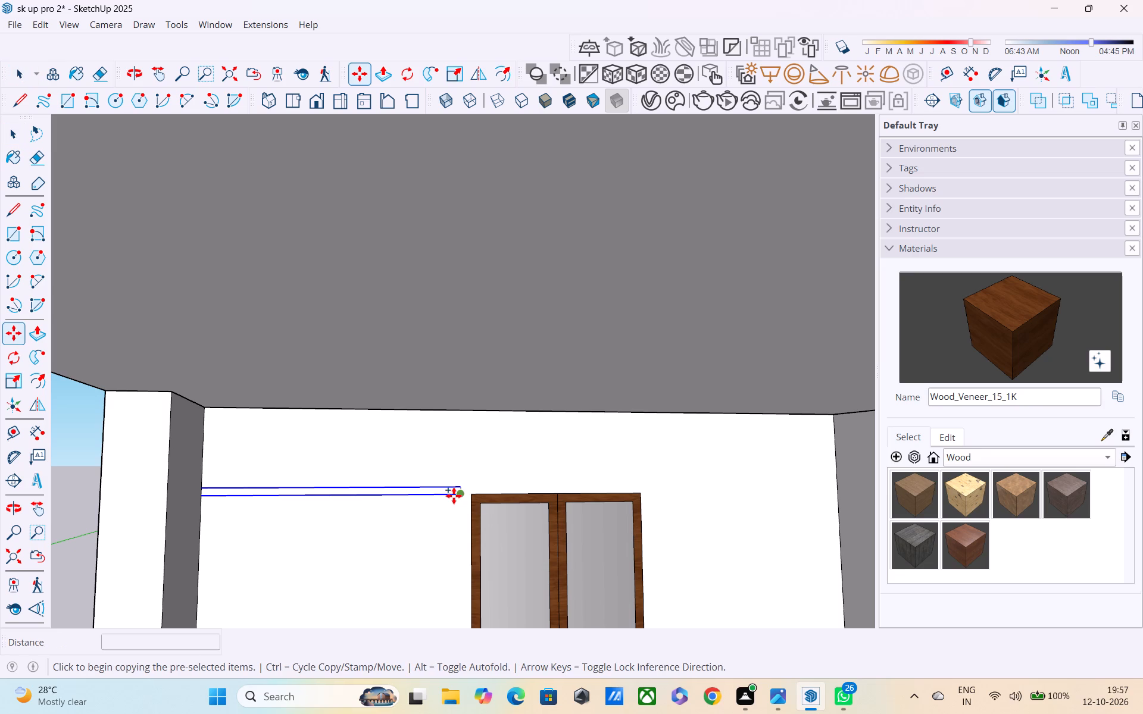
{"action": "left_click", "coordinate": [460, 496]}
{"action": "scroll", "coordinate": [467, 572], "scroll_direction": "down", "scroll_amount": 2}
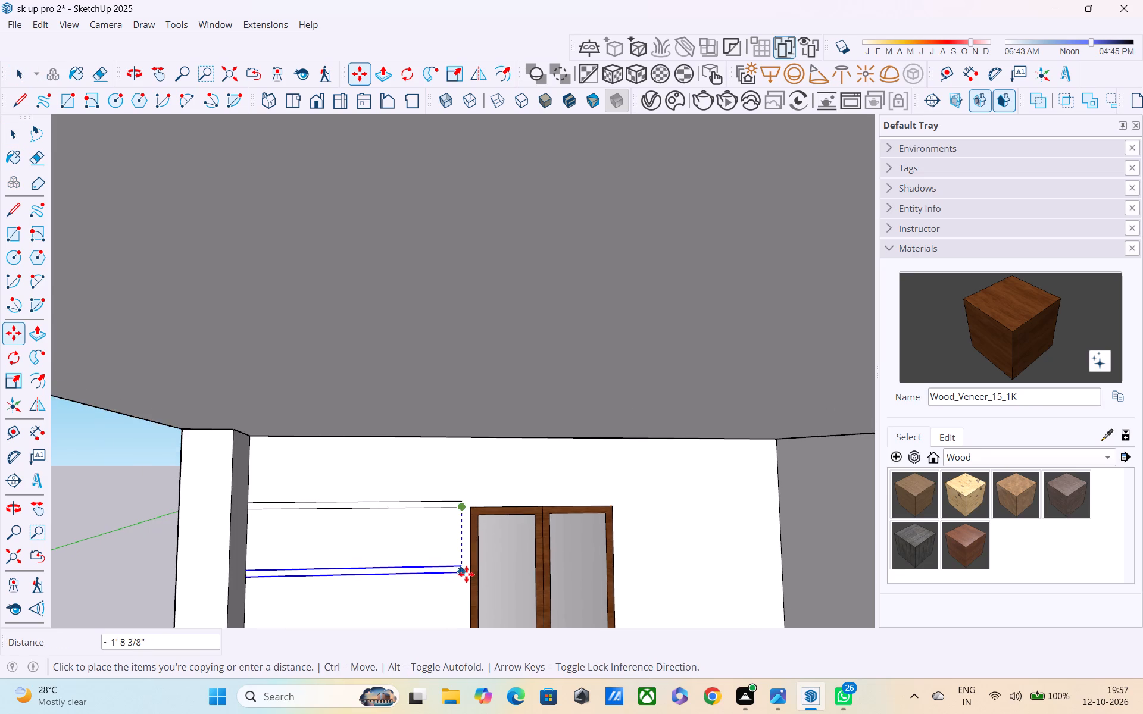
{"action": "scroll", "coordinate": [466, 580], "scroll_direction": "down", "scroll_amount": 2}
{"action": "middle_click_drag", "start_coordinate": [463, 590], "coordinate": [442, 380]}
{"action": "middle_click_drag", "start_coordinate": [442, 394], "coordinate": [455, 530]}
{"action": "scroll", "coordinate": [455, 403], "scroll_direction": "down", "scroll_amount": 9}
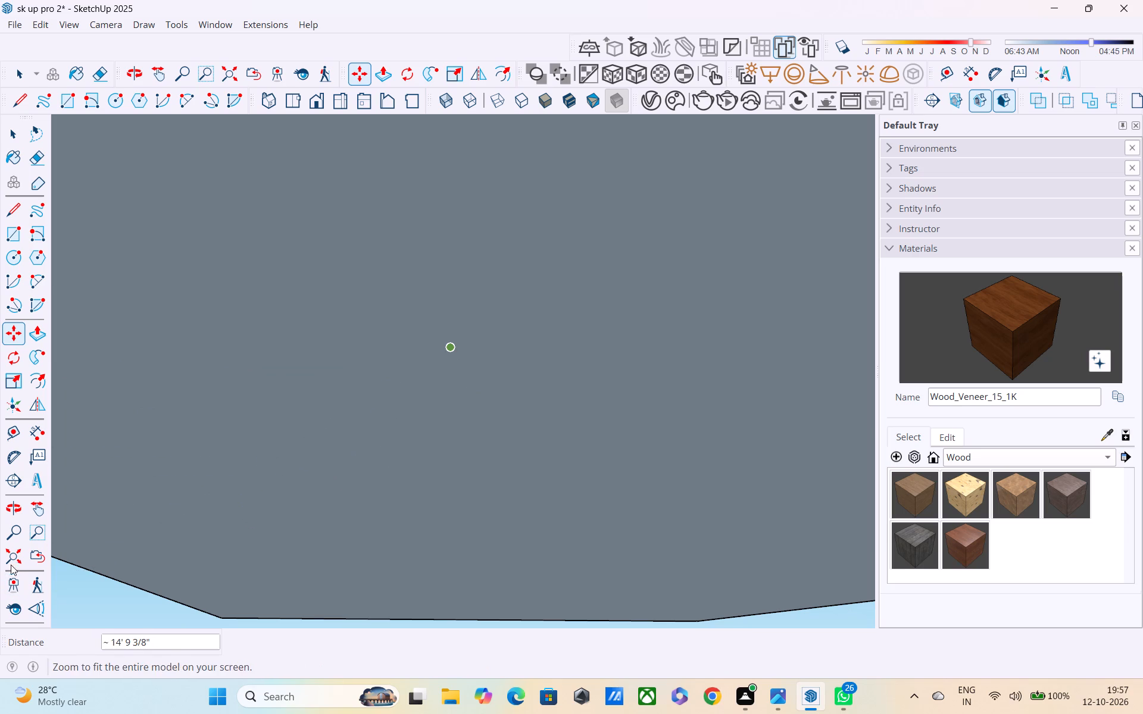
{"action": "left_click", "coordinate": [11, 558]}
{"action": "middle_click_drag", "start_coordinate": [710, 465], "coordinate": [584, 604]}
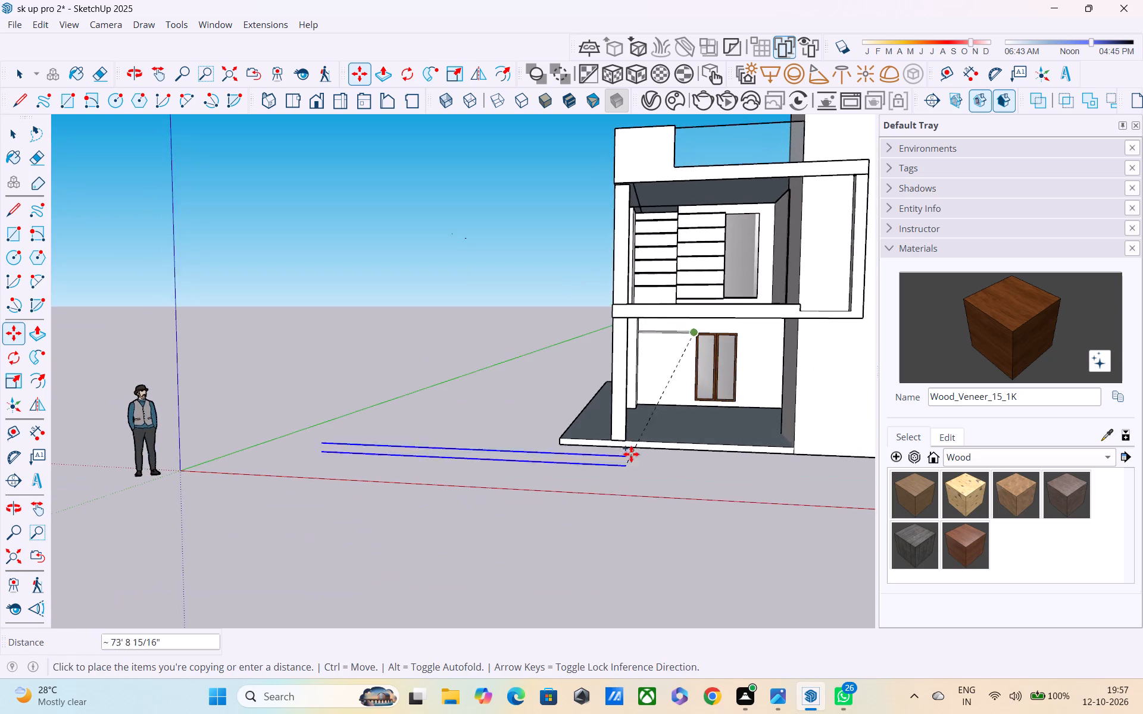
{"action": "scroll", "coordinate": [670, 399], "scroll_direction": "up", "scroll_amount": 2}
{"action": "scroll", "coordinate": [696, 356], "scroll_direction": "up", "scroll_amount": 4}
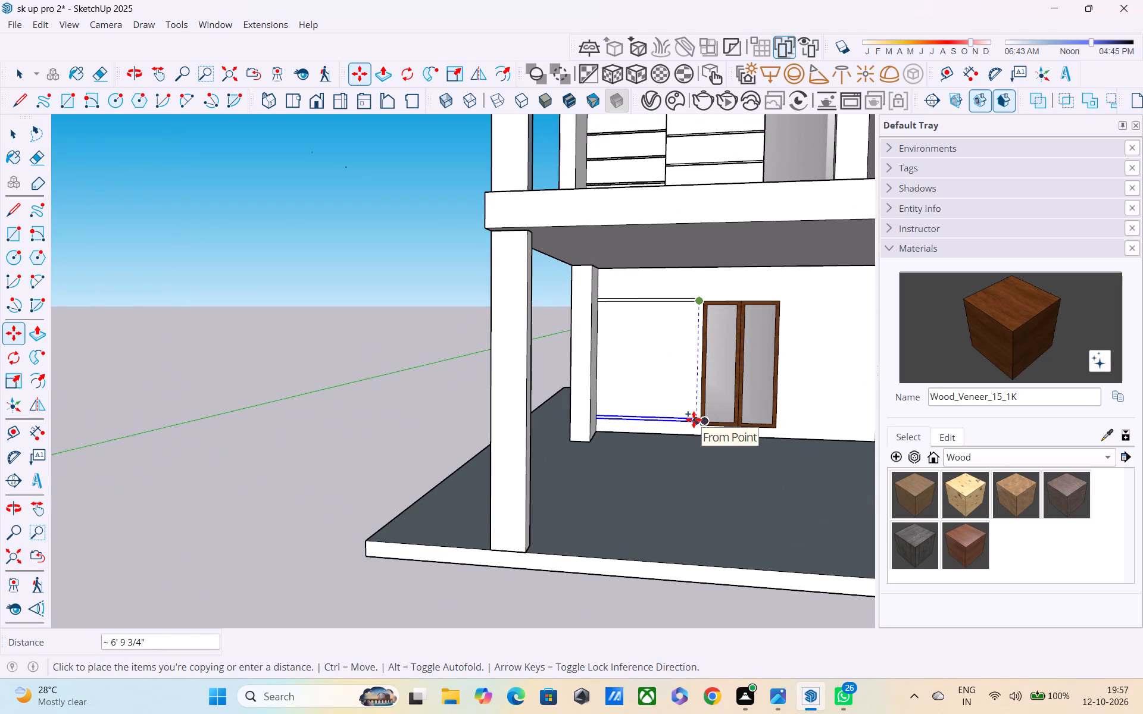
{"action": "left_click", "coordinate": [694, 419]}
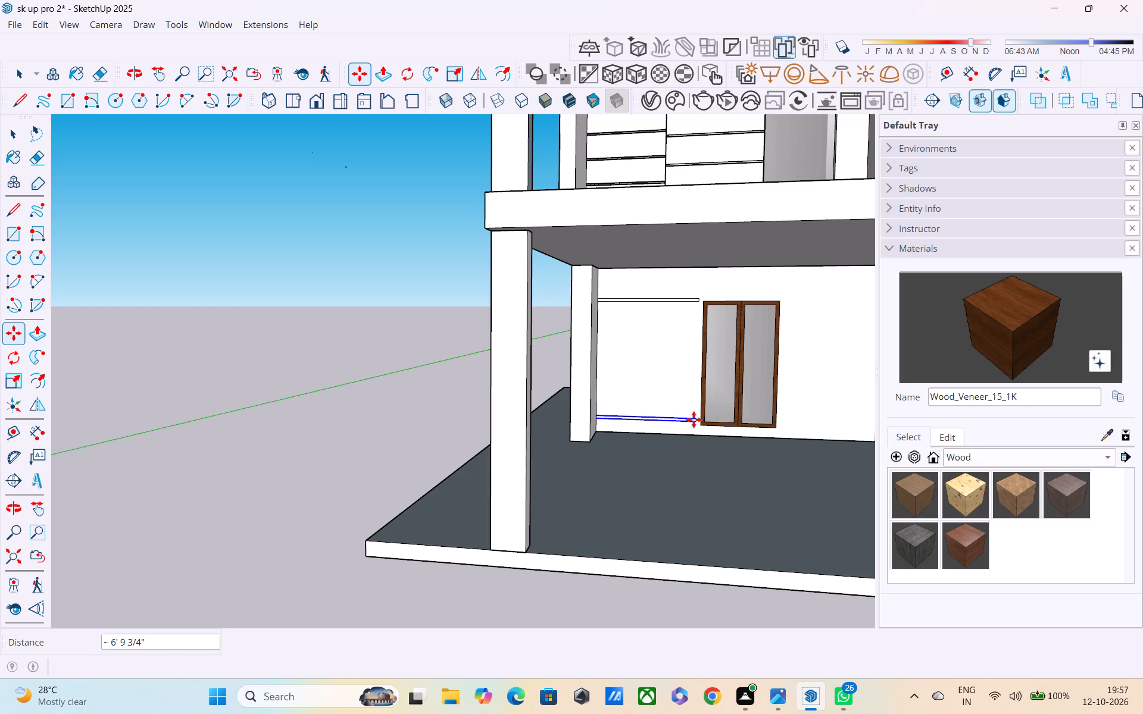
Divide the copy distance into 6 equal intervals to fill the wall beside the opening with evenly spaced line pairs.
{"action": "type", "text": "/6"}
{"action": "key", "text": "Return"}
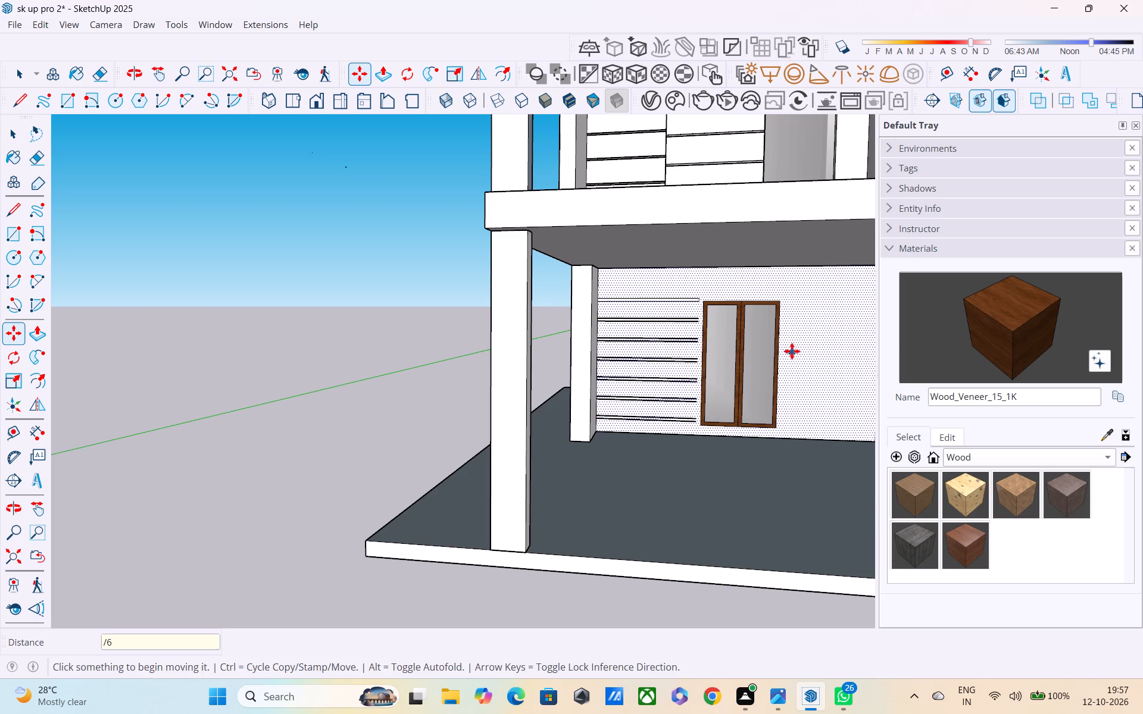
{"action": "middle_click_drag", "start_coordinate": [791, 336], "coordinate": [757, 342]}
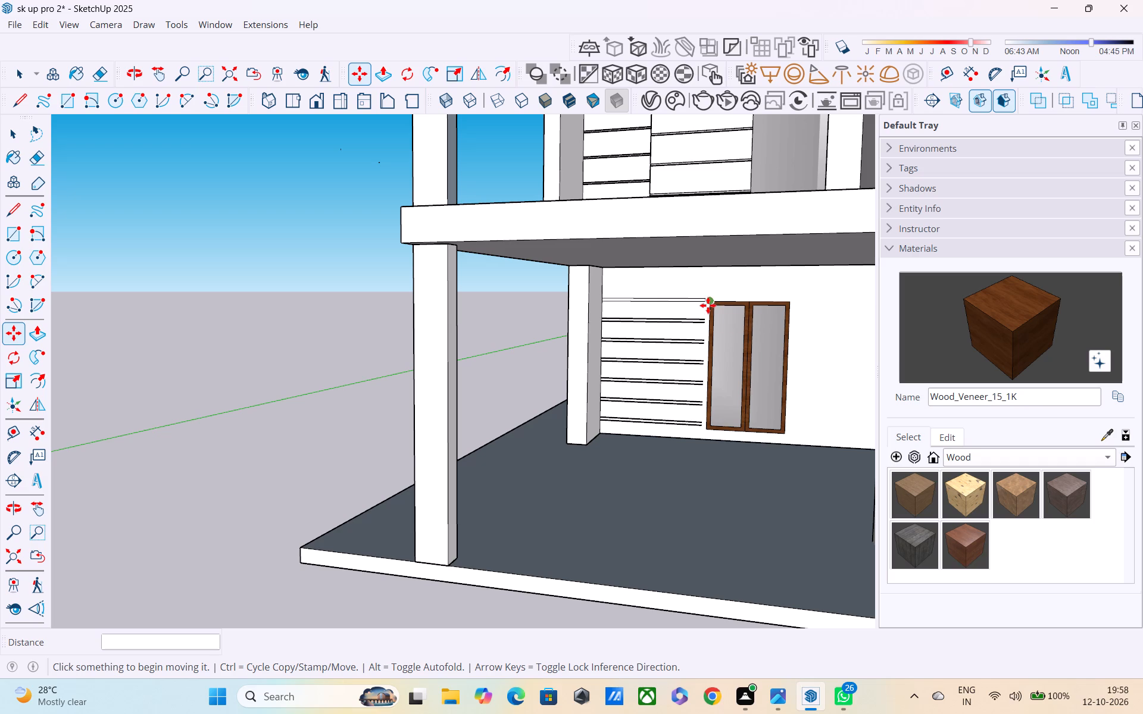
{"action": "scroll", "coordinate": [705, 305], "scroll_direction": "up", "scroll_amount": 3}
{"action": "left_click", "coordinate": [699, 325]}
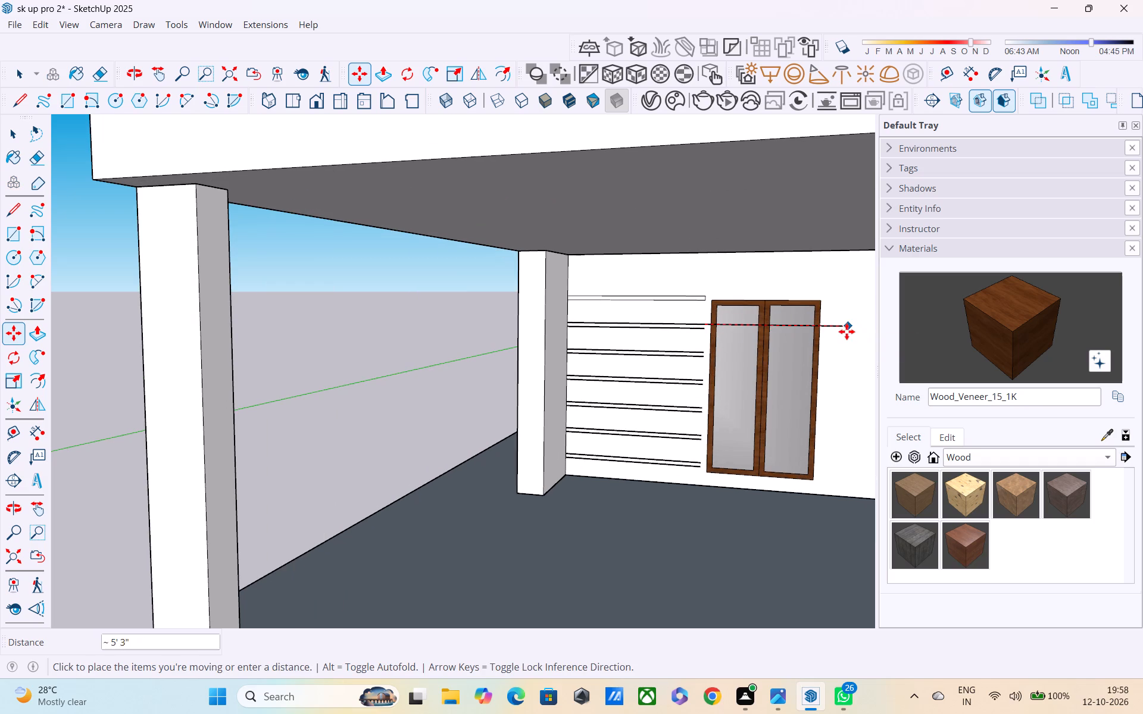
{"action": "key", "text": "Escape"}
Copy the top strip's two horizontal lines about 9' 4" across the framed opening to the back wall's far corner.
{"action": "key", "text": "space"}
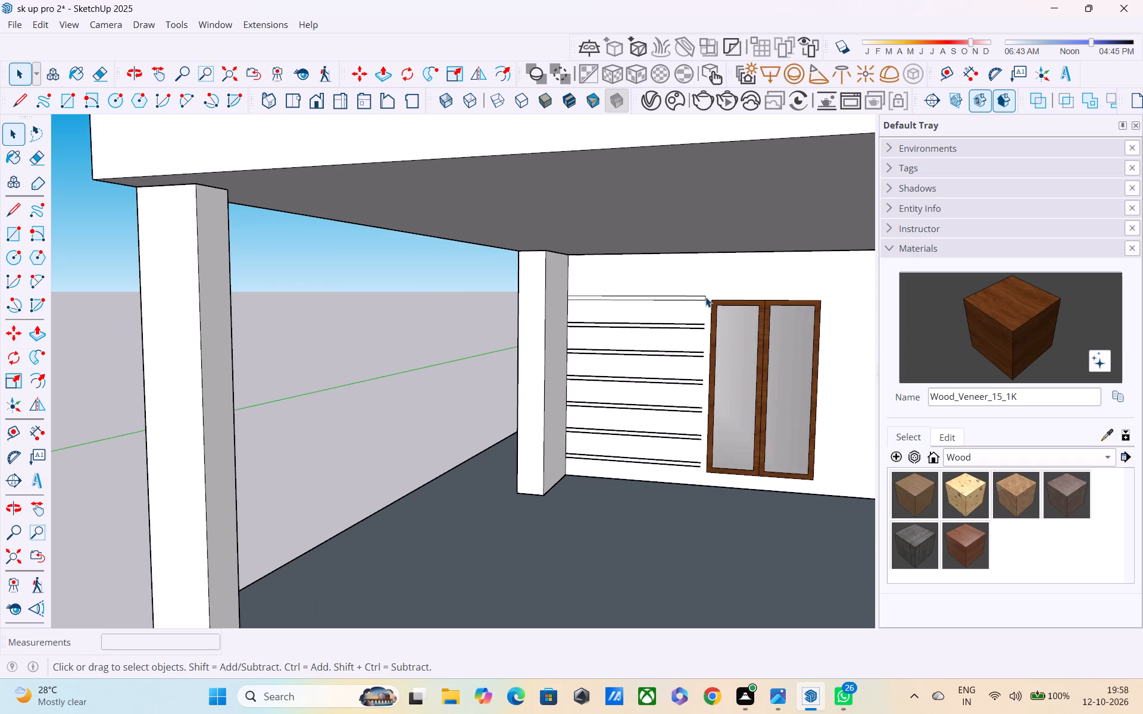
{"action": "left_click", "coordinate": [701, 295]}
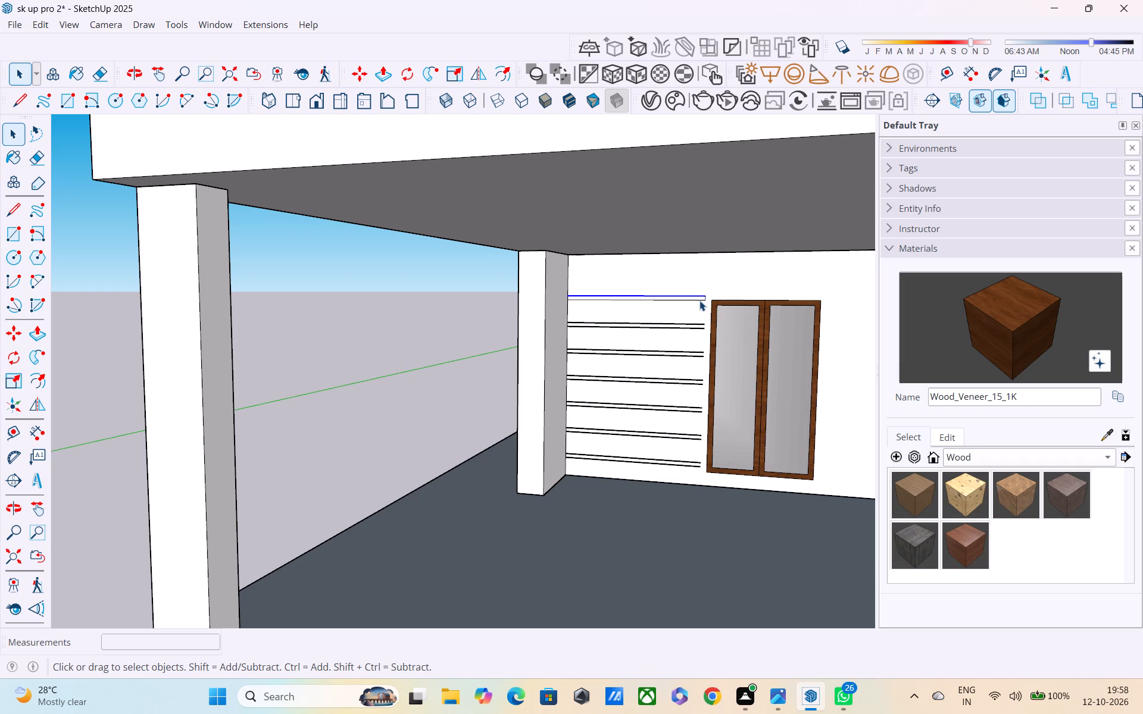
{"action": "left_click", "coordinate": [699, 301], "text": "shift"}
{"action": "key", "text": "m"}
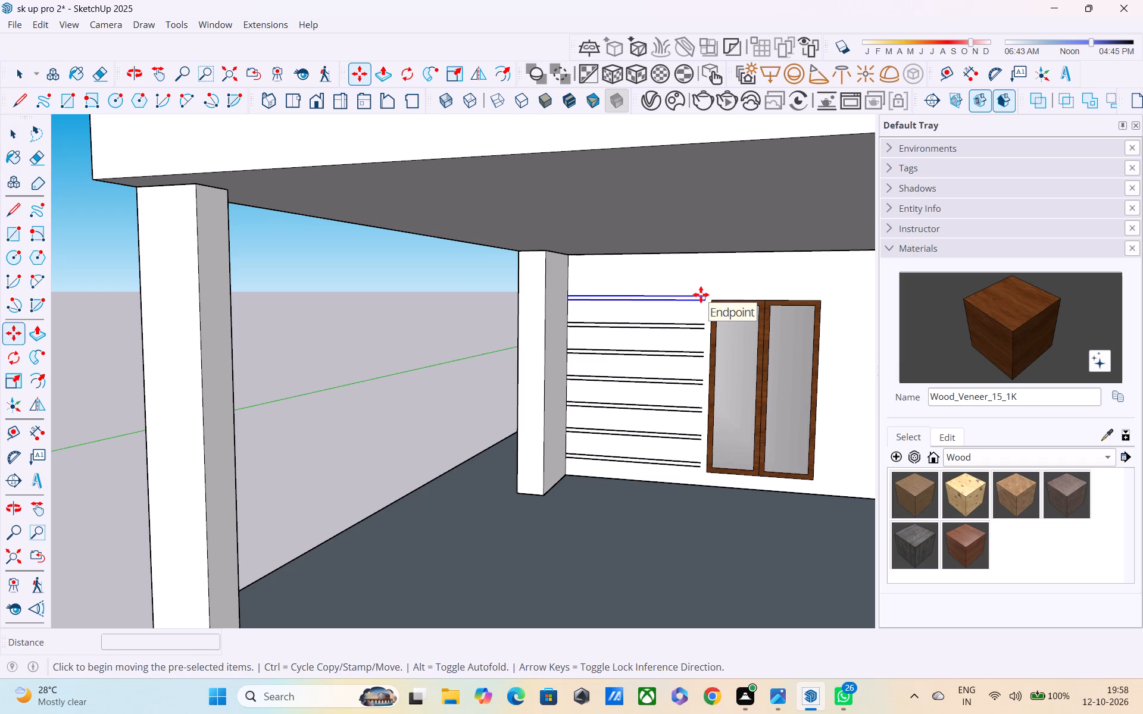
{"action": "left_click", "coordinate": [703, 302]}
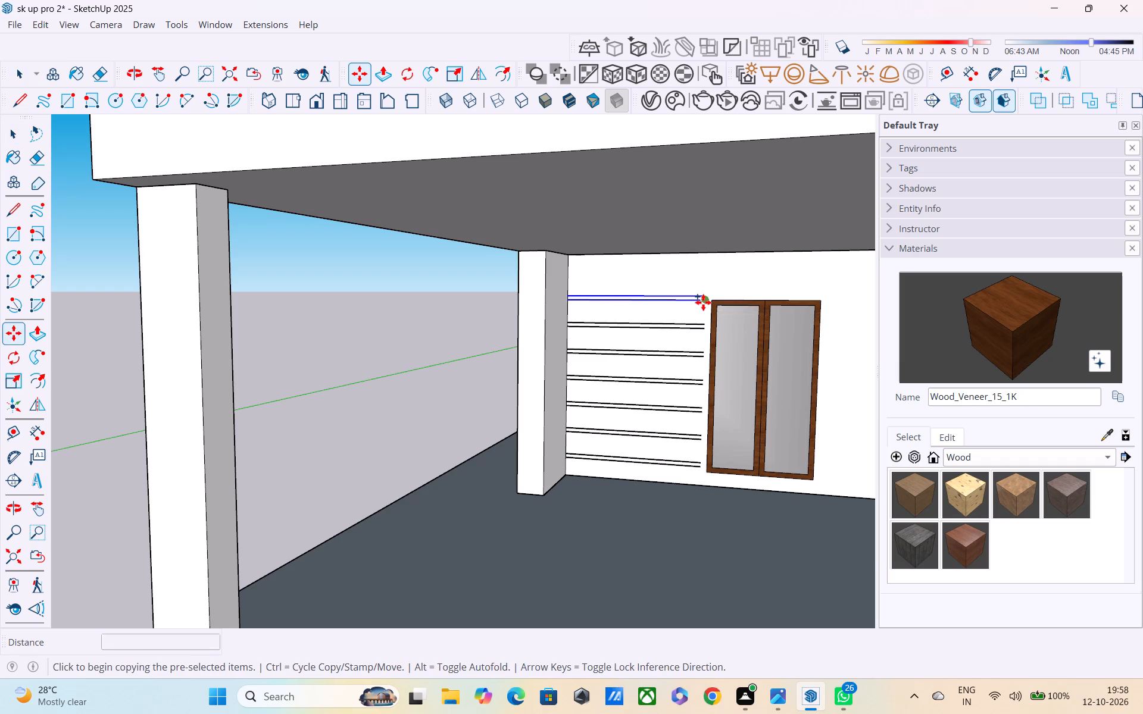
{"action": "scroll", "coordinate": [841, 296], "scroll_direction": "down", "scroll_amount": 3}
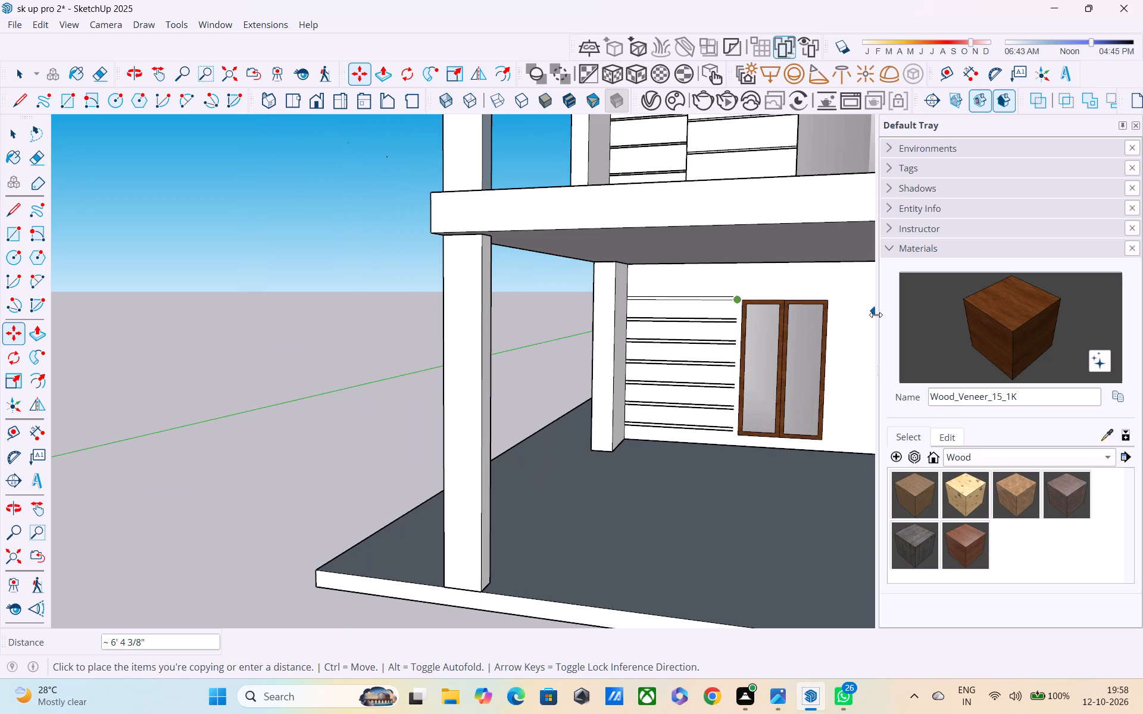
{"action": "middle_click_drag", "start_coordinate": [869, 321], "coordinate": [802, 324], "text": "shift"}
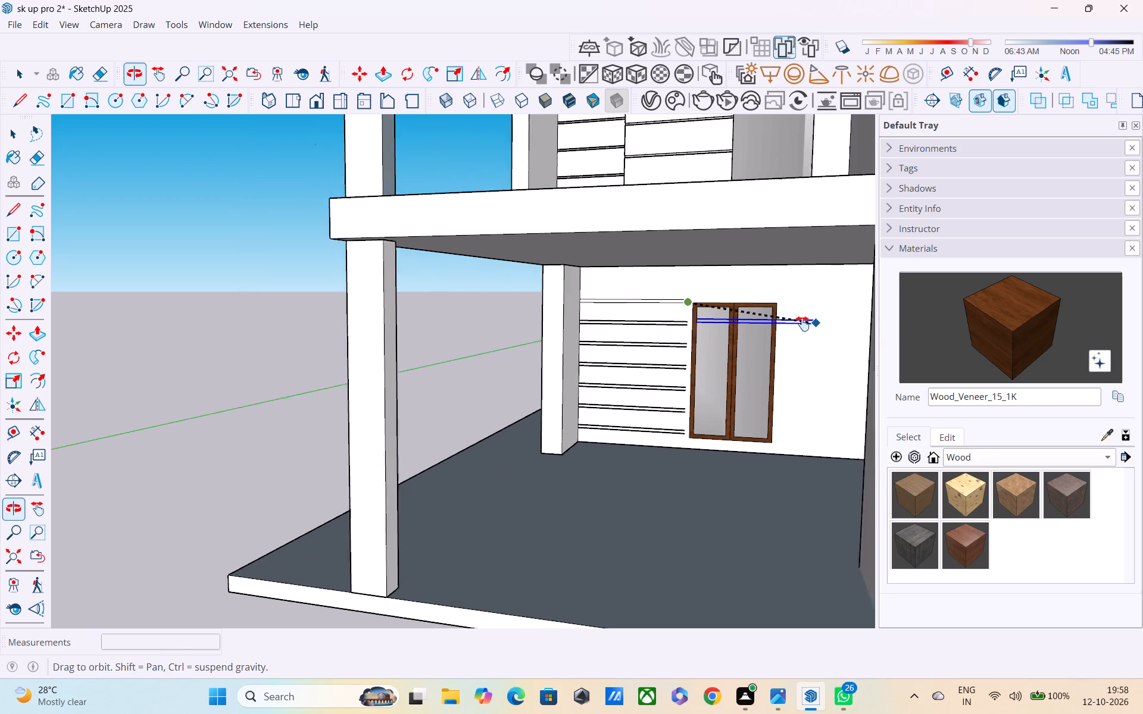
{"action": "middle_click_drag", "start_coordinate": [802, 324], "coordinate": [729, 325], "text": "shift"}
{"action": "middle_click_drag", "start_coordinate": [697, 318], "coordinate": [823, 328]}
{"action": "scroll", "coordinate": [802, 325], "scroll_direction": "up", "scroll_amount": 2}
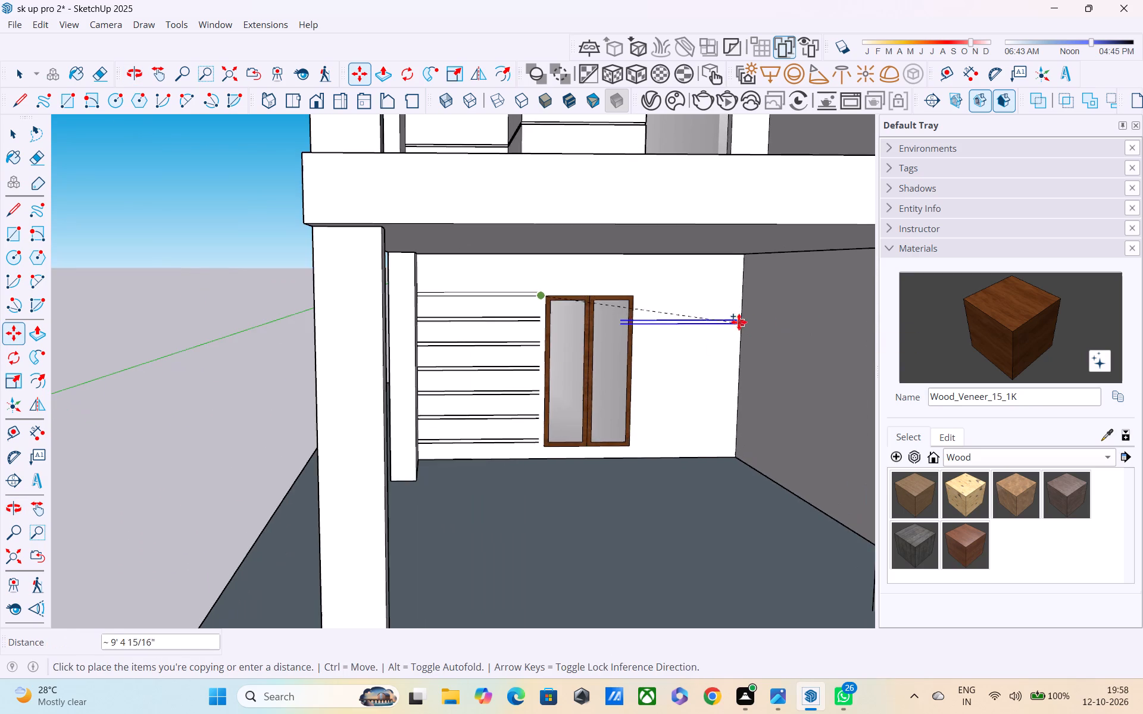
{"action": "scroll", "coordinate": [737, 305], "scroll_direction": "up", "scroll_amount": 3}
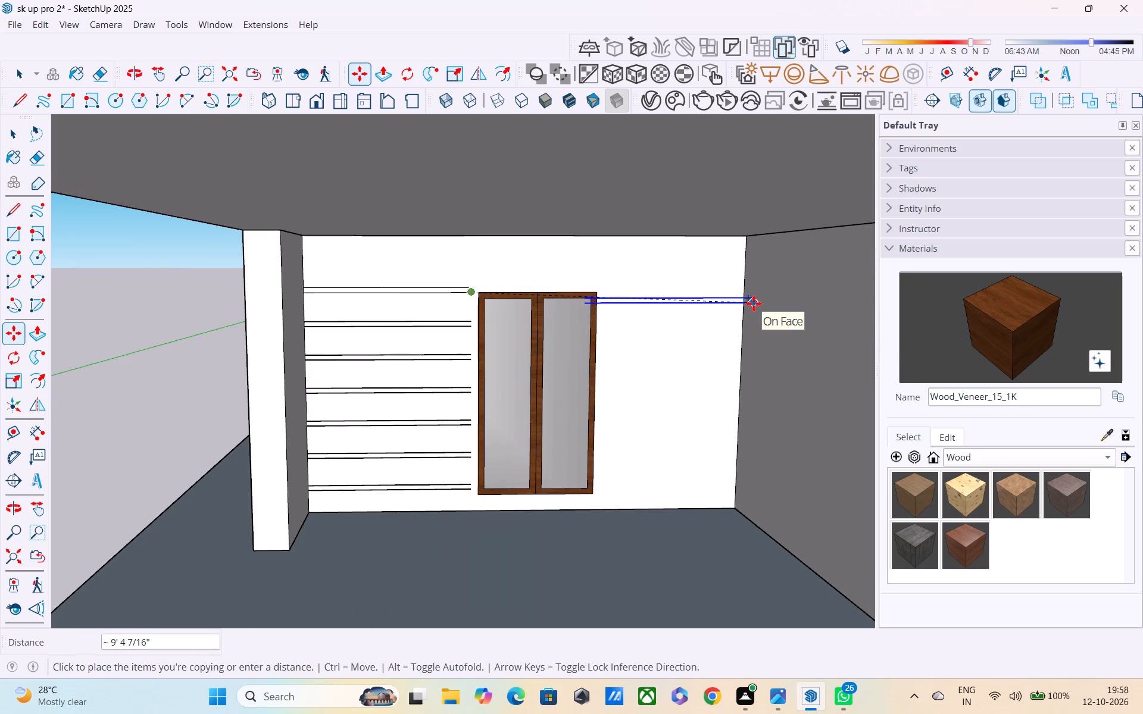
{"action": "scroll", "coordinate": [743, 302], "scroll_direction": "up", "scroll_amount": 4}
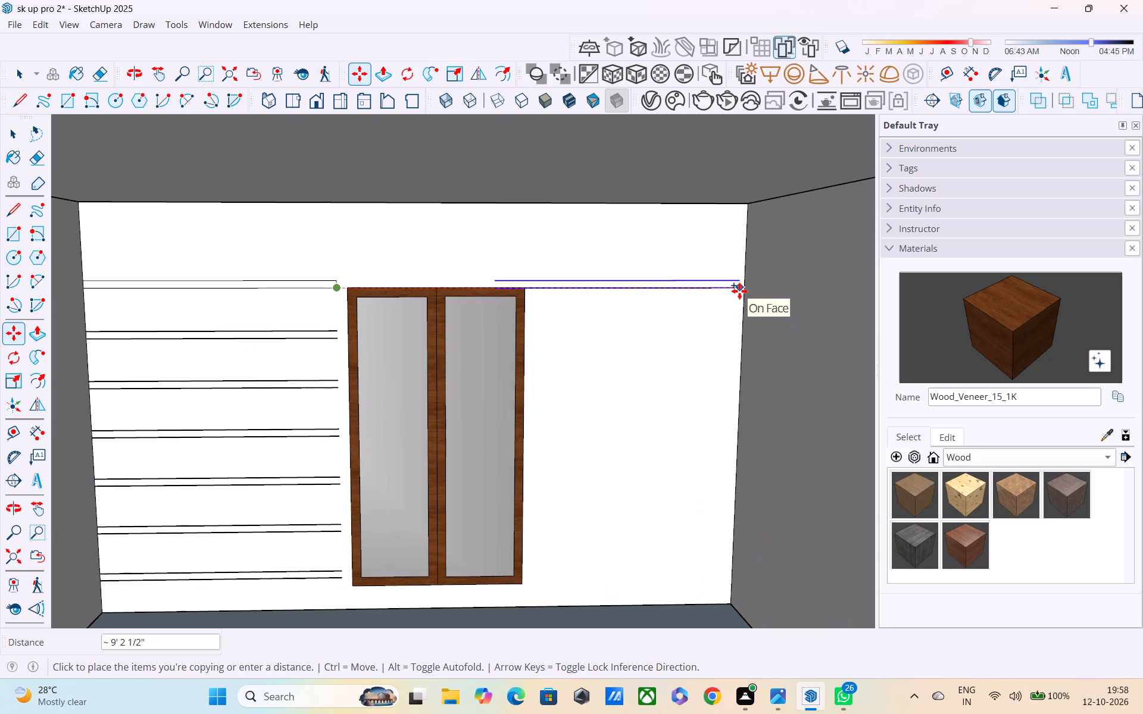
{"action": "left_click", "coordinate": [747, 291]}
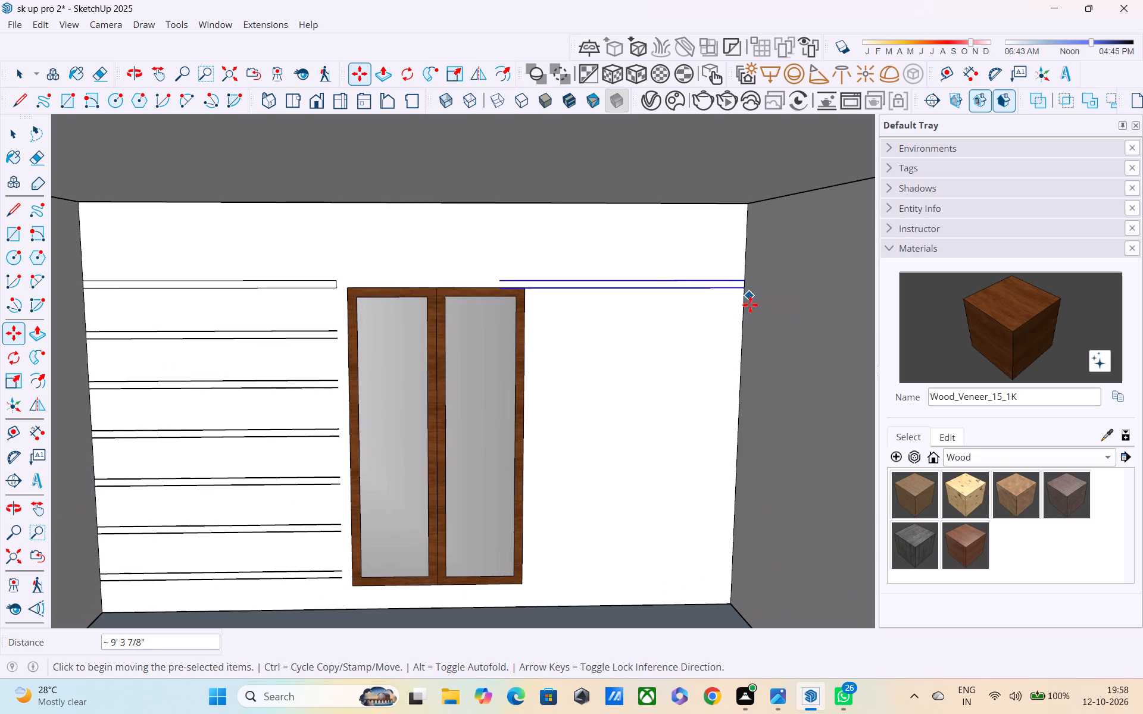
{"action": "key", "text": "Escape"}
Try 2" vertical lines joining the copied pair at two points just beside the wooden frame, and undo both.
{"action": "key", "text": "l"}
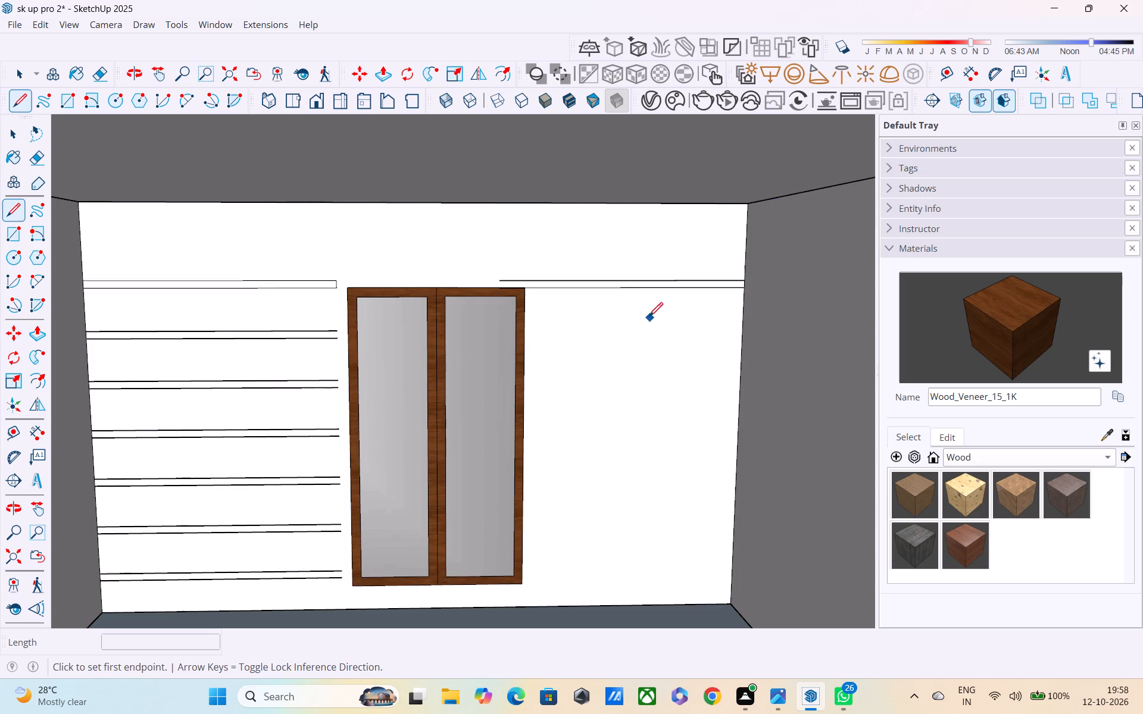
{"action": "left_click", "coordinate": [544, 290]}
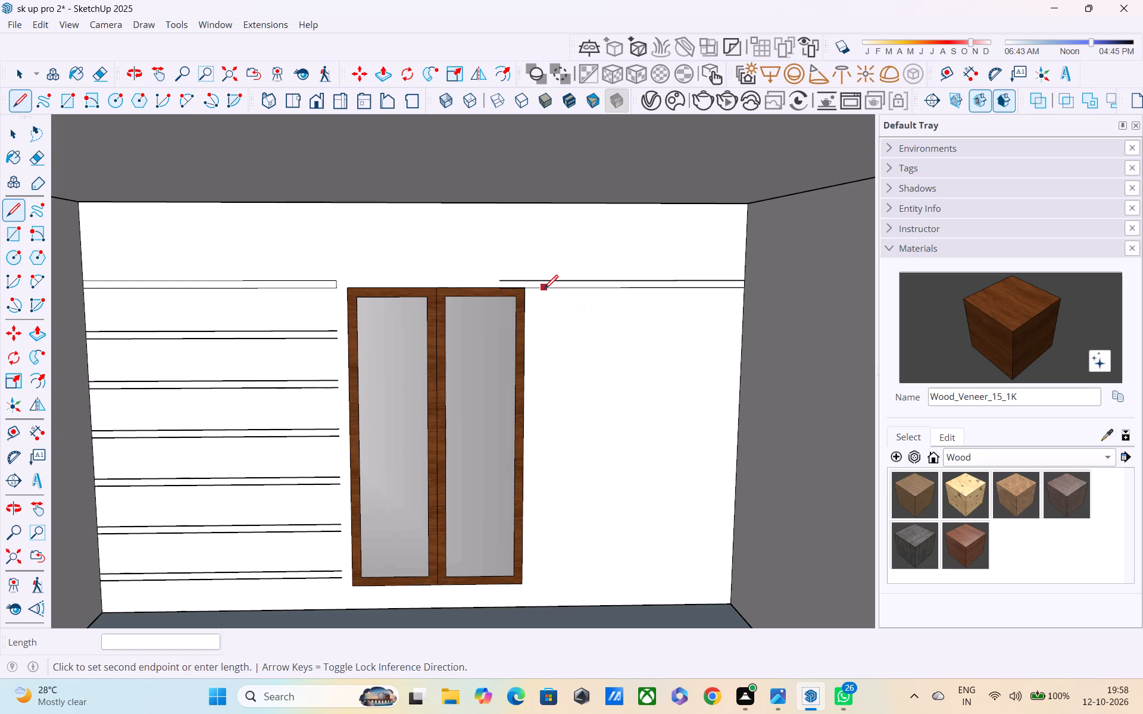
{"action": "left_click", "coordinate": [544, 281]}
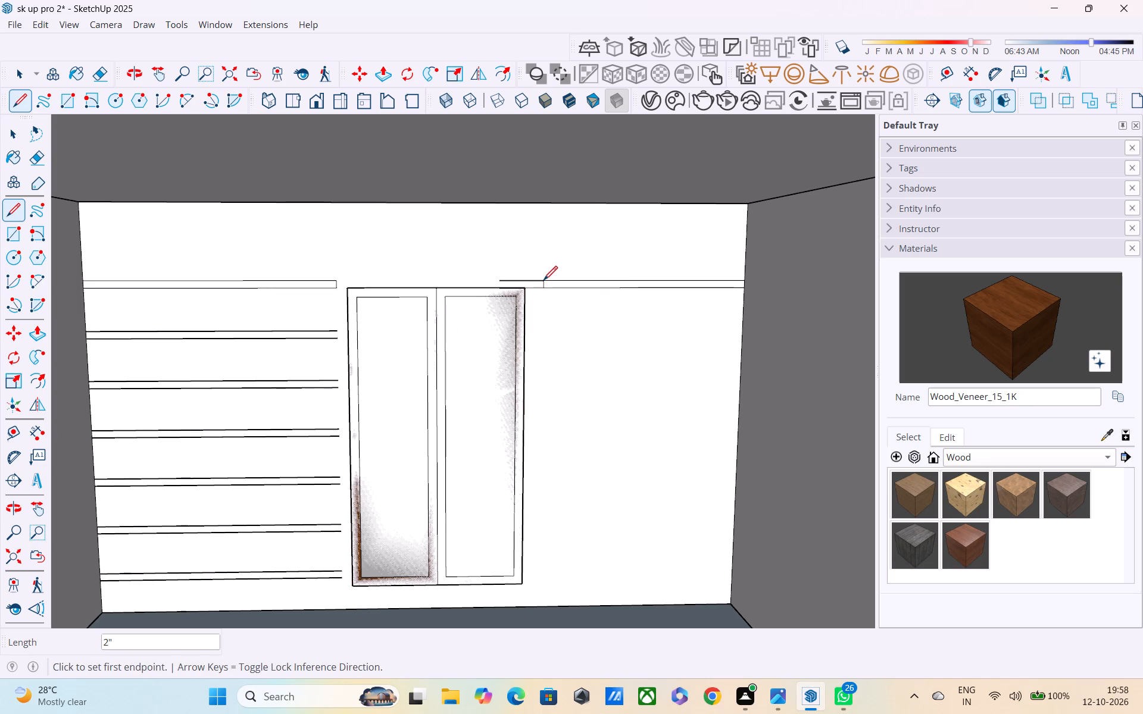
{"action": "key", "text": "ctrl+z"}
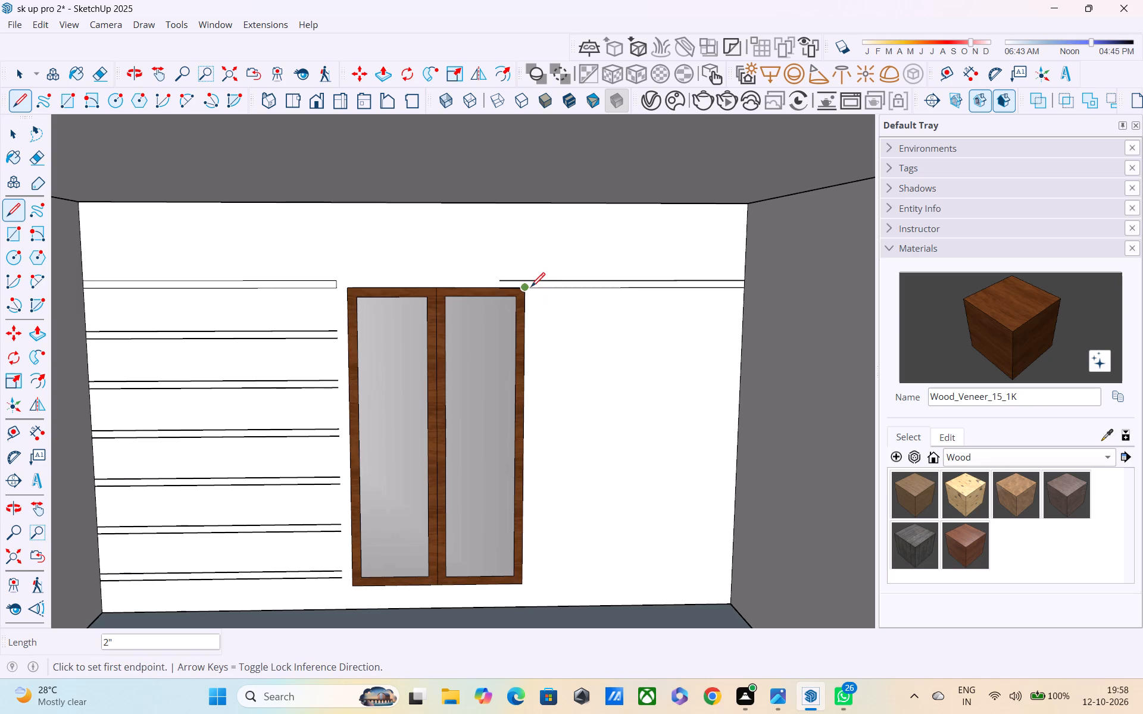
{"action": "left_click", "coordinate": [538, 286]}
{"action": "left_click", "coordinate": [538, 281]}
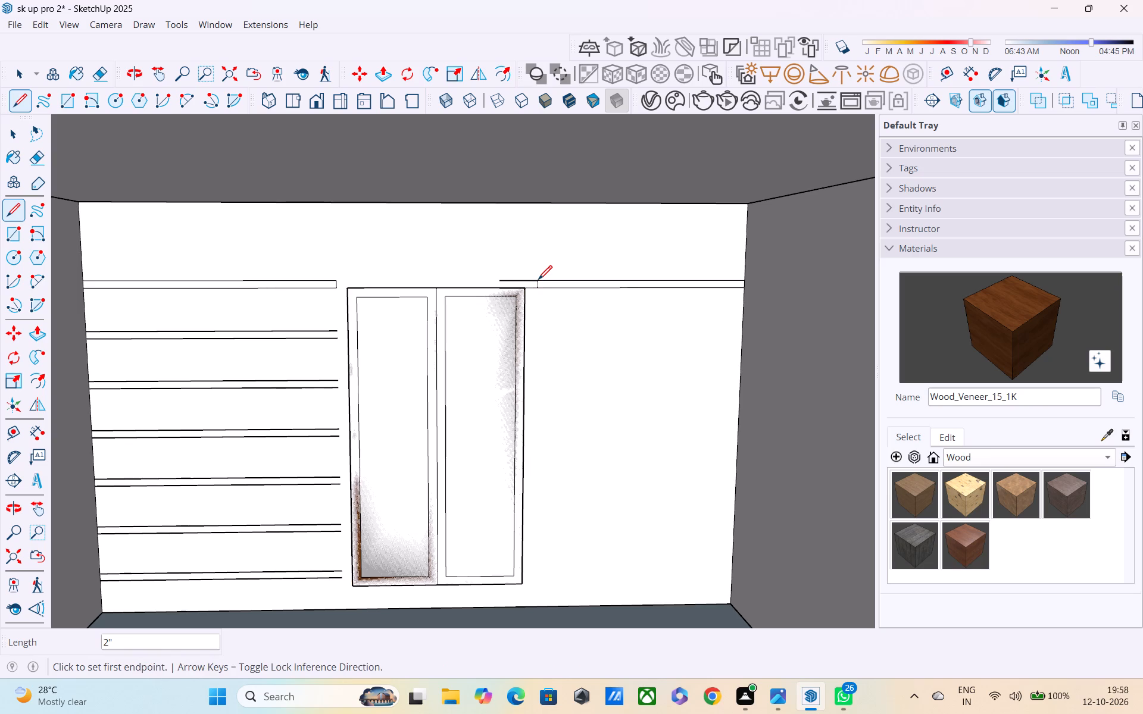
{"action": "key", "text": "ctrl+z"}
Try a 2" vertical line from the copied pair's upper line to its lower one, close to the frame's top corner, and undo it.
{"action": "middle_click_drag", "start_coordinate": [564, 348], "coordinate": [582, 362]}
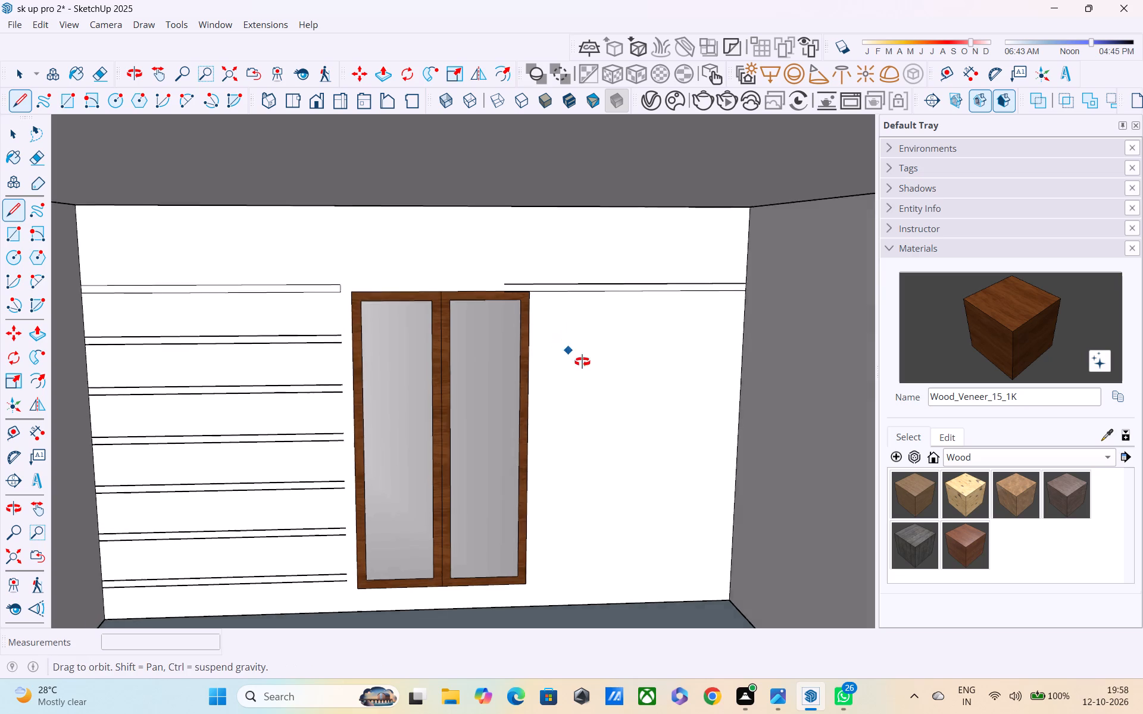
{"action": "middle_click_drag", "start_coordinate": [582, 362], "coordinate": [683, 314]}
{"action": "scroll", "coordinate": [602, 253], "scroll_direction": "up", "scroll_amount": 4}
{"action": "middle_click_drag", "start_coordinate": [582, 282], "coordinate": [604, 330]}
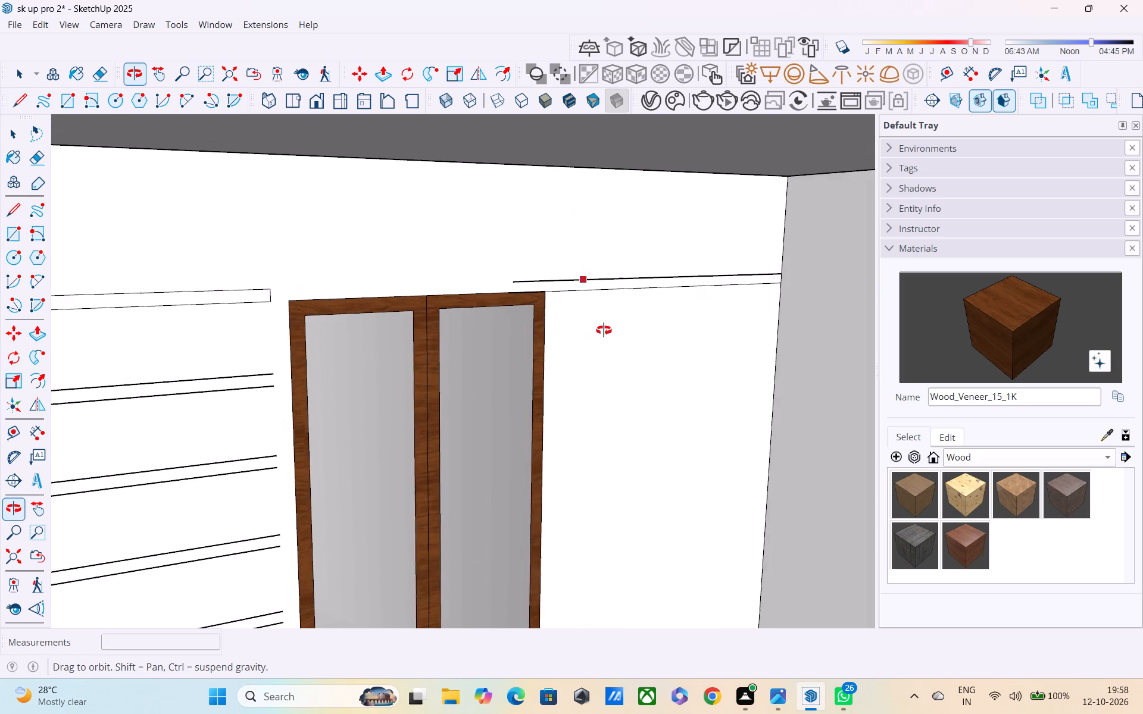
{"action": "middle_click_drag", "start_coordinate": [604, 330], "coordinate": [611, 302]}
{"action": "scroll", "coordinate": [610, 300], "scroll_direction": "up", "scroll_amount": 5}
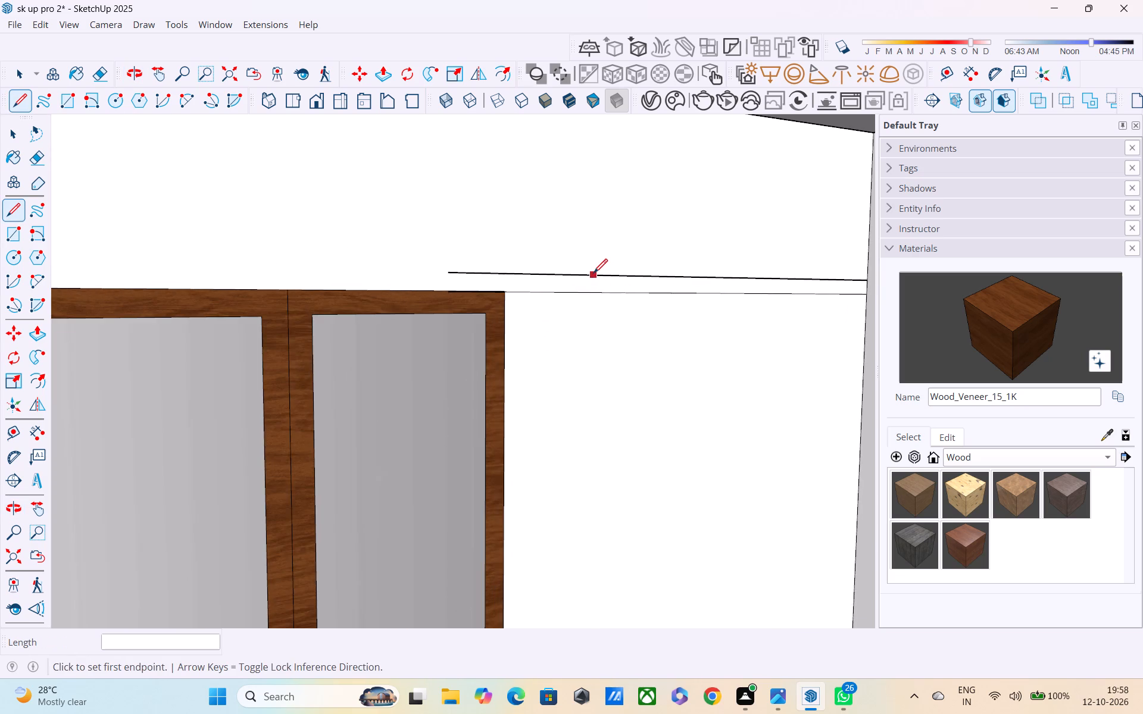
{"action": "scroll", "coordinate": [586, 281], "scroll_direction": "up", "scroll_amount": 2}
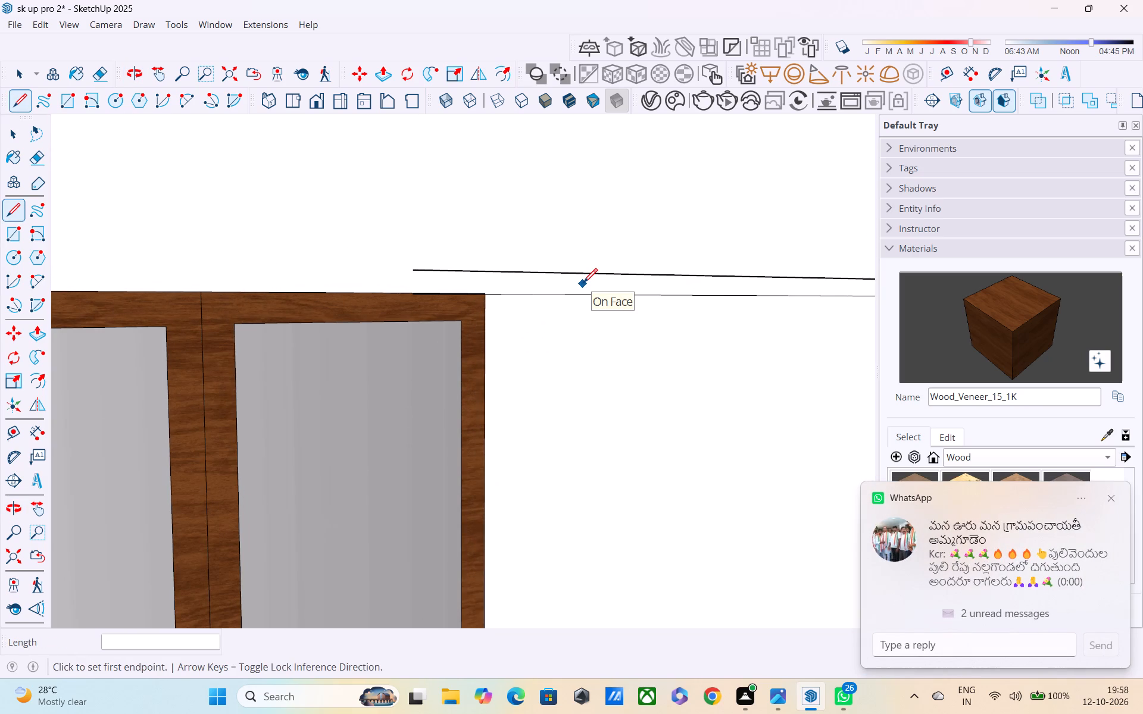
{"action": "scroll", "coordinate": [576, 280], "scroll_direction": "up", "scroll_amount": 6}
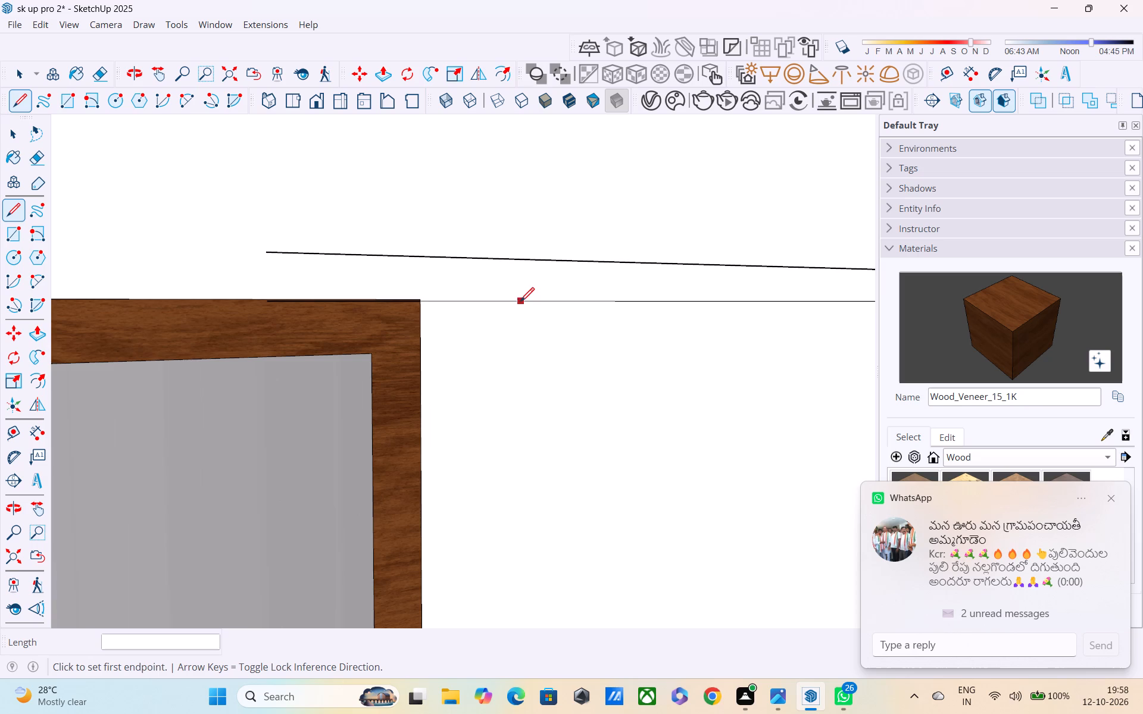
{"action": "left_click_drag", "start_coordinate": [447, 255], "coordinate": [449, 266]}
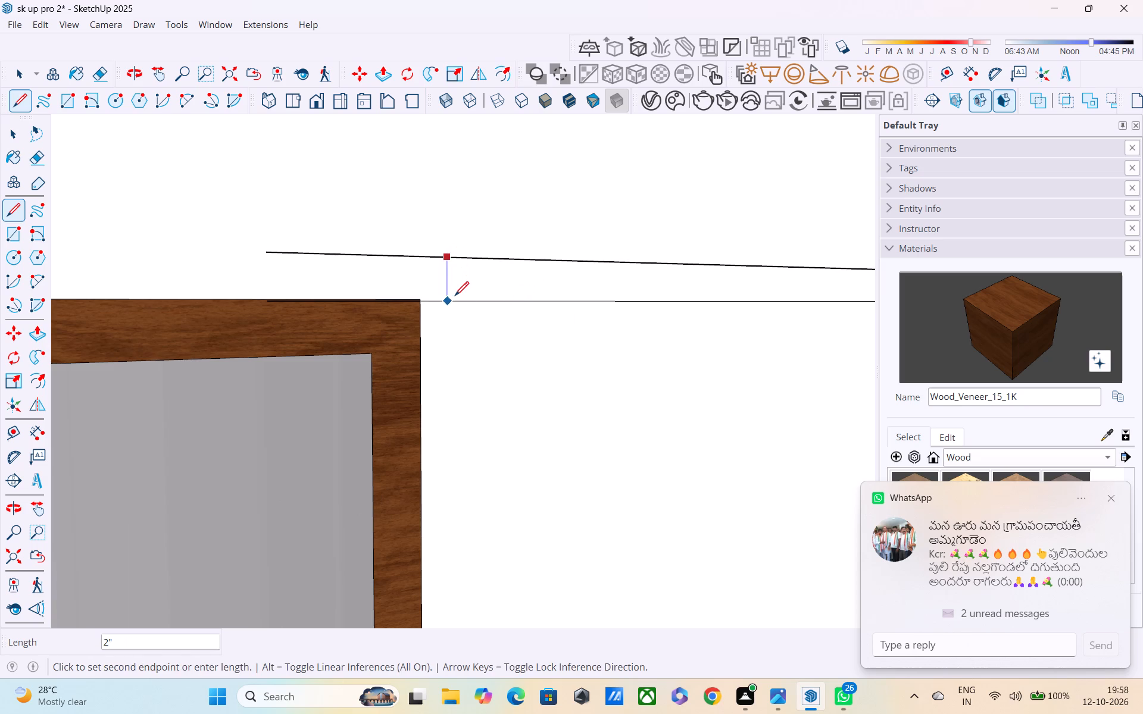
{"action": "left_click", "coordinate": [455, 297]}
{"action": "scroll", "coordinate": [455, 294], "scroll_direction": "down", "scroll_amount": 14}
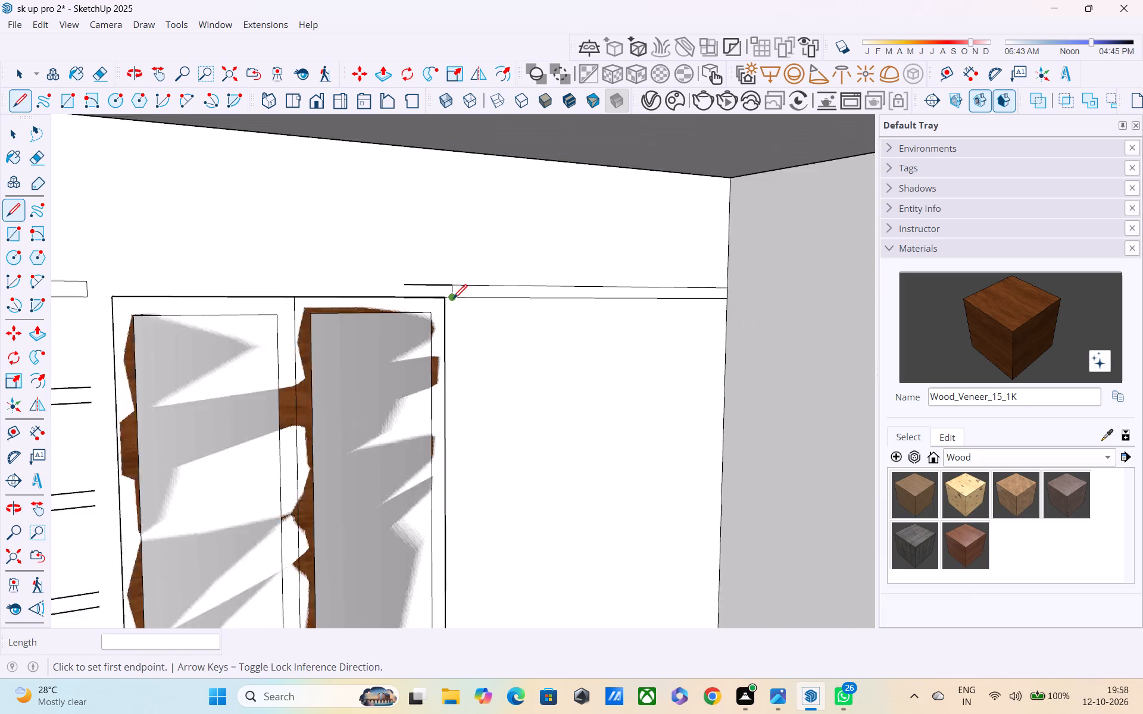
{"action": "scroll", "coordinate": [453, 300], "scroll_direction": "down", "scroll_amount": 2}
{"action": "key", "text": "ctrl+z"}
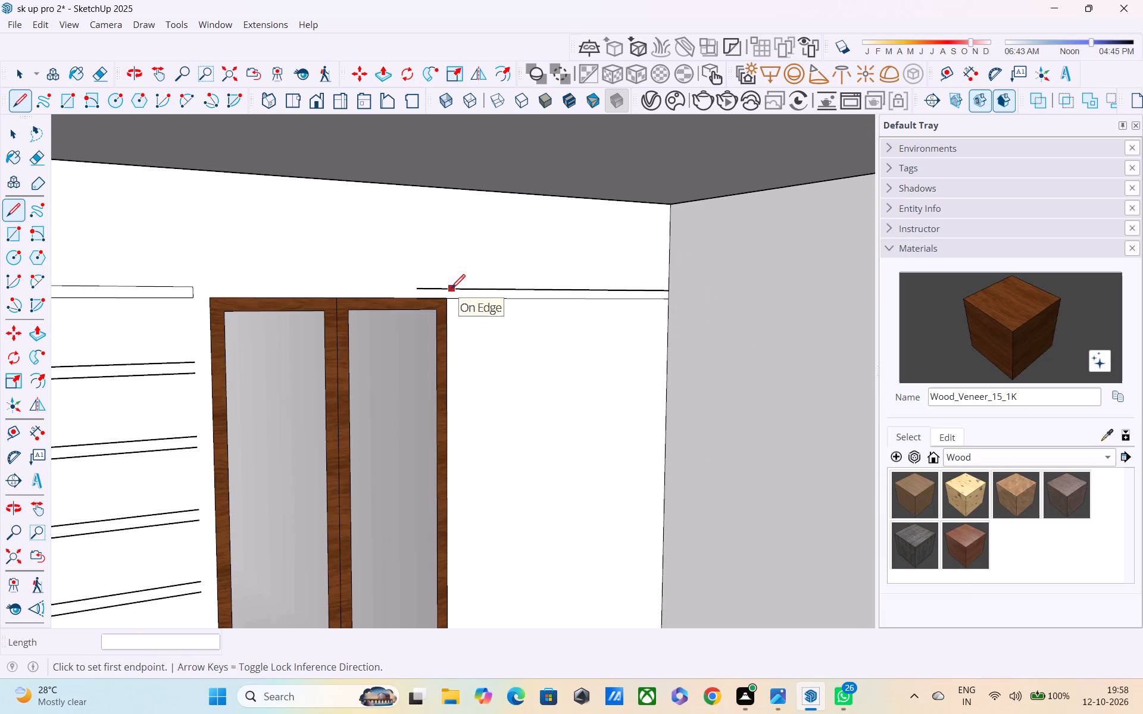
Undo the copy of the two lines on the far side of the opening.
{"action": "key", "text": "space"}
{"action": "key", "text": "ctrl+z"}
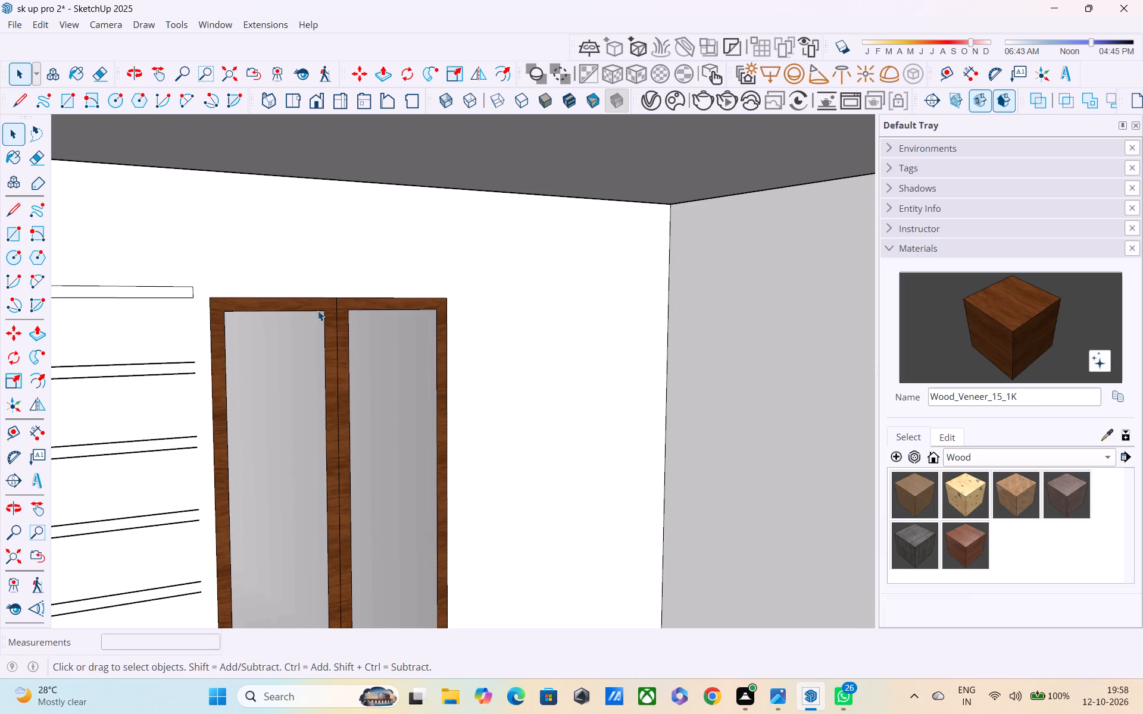
Copy the top strip's two horizontal lines about 10' 4" across, past the opening, leaving a gap beside the wooden frame.
{"action": "scroll", "coordinate": [186, 308], "scroll_direction": "down", "scroll_amount": 3}
{"action": "middle_click_drag", "start_coordinate": [163, 308], "coordinate": [298, 309]}
{"action": "scroll", "coordinate": [298, 309], "scroll_direction": "up", "scroll_amount": 1}
{"action": "scroll", "coordinate": [298, 309], "scroll_direction": "down", "scroll_amount": 4}
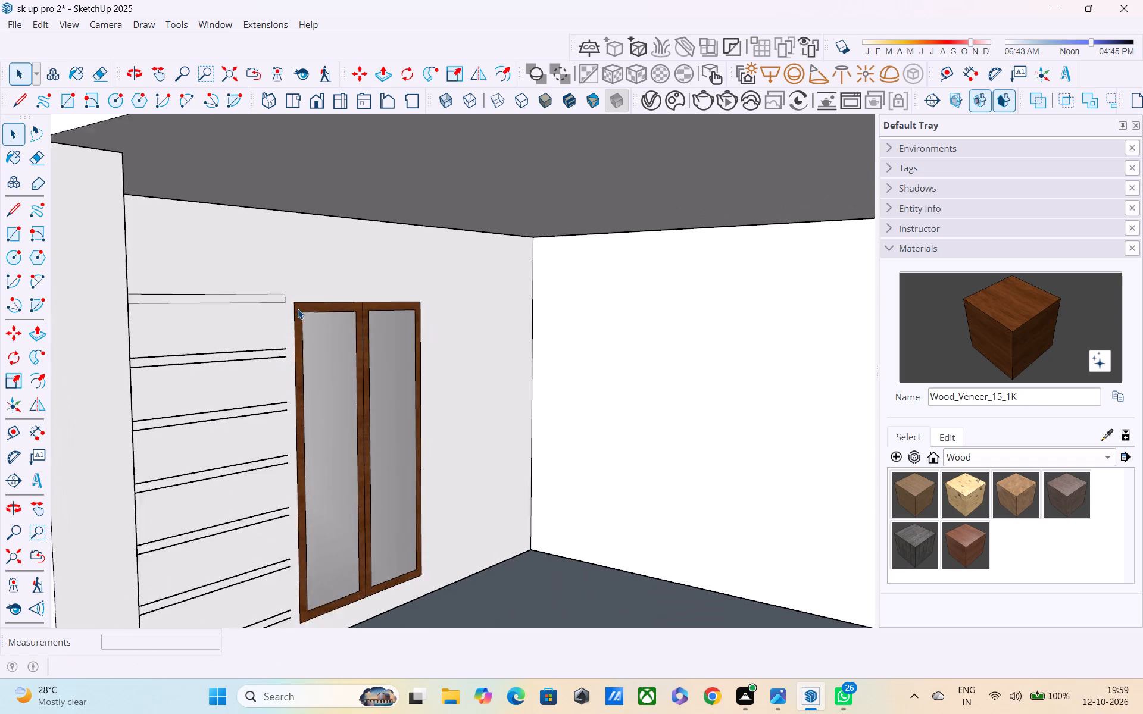
{"action": "scroll", "coordinate": [278, 302], "scroll_direction": "up", "scroll_amount": 2}
{"action": "middle_click_drag", "start_coordinate": [266, 313], "coordinate": [198, 325]}
{"action": "scroll", "coordinate": [194, 309], "scroll_direction": "down", "scroll_amount": 4}
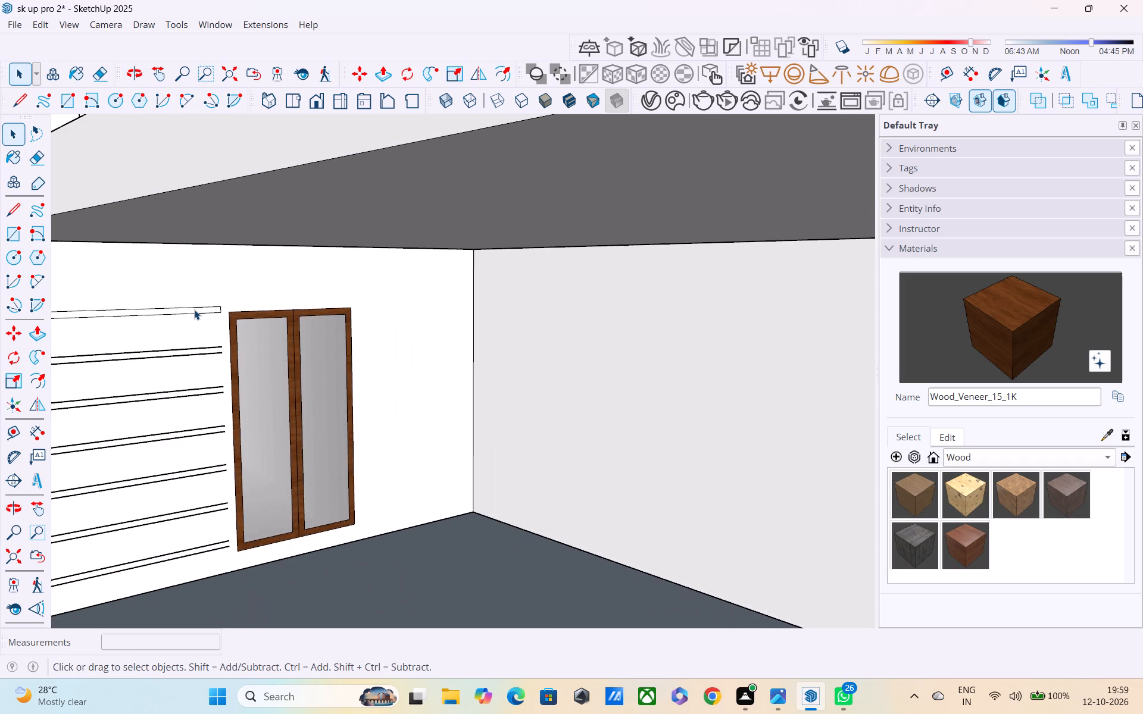
{"action": "left_click", "coordinate": [190, 308]}
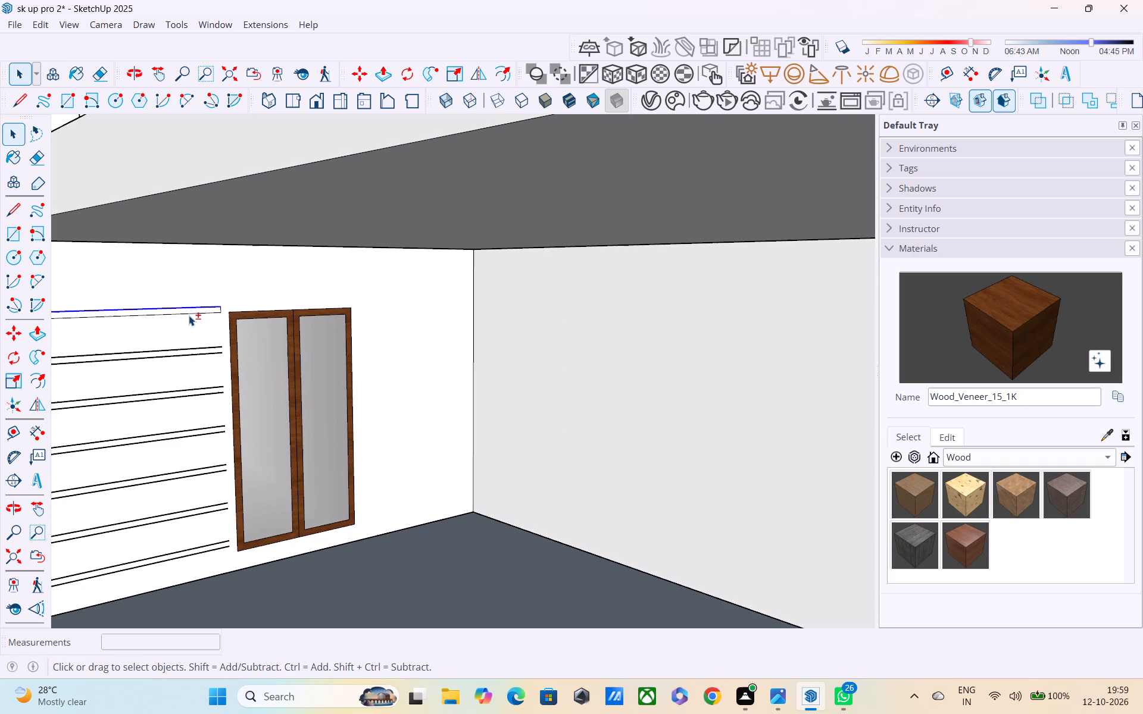
{"action": "left_click", "coordinate": [189, 315], "text": "shift"}
{"action": "key", "text": "m"}
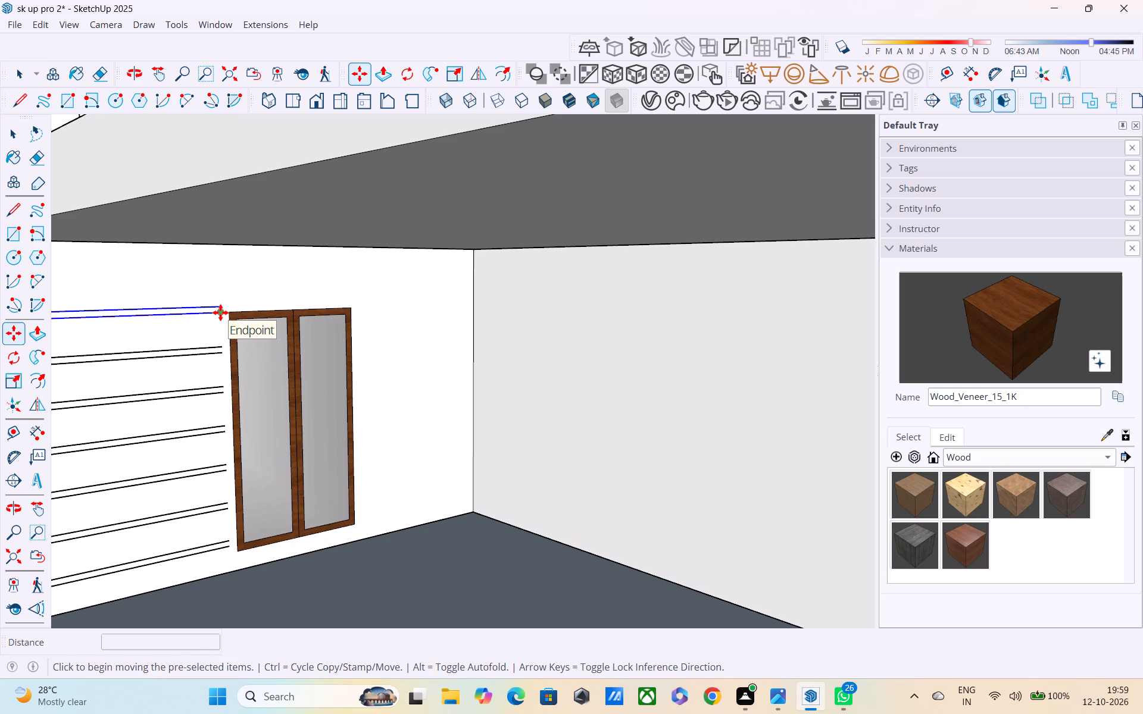
{"action": "left_click", "coordinate": [217, 314]}
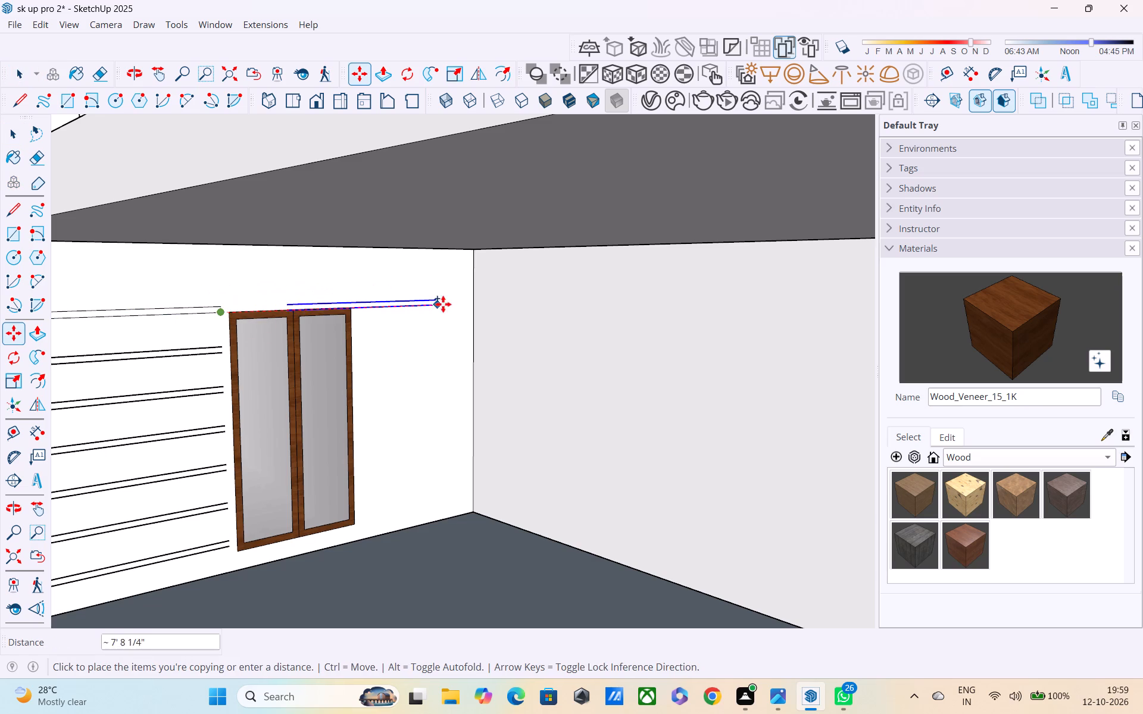
{"action": "left_click", "coordinate": [495, 304]}
{"action": "middle_click_drag", "start_coordinate": [439, 319], "coordinate": [433, 321]}
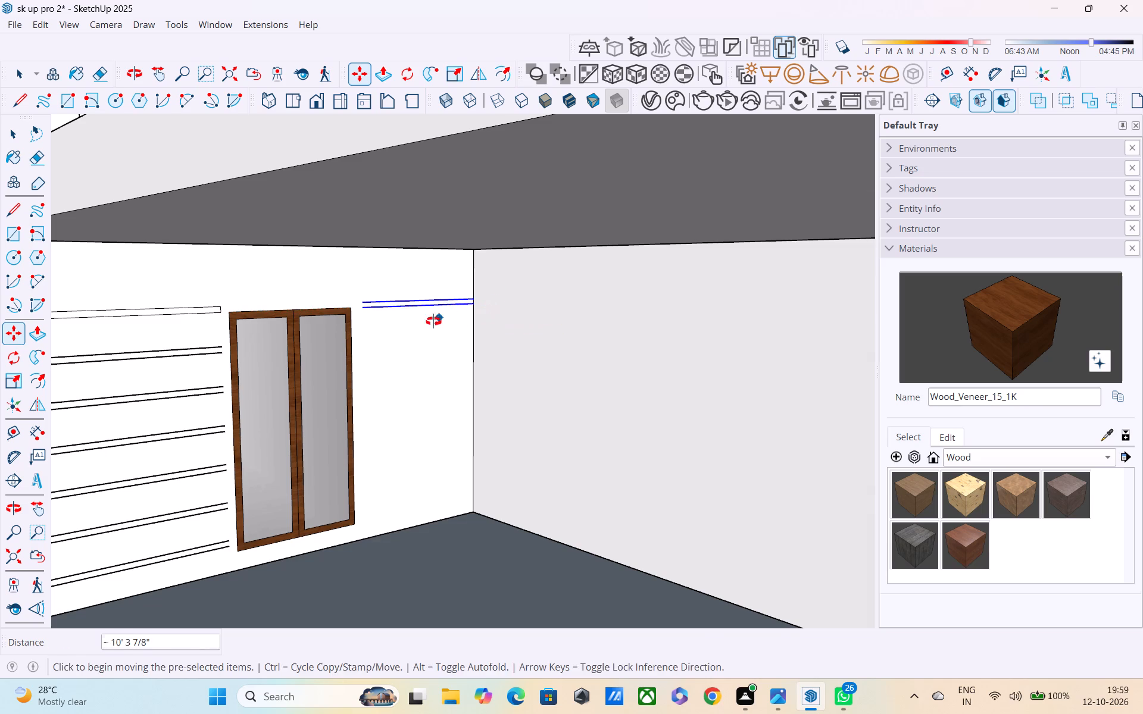
{"action": "middle_click_drag", "start_coordinate": [433, 321], "coordinate": [355, 309]}
{"action": "scroll", "coordinate": [355, 309], "scroll_direction": "up", "scroll_amount": 5}
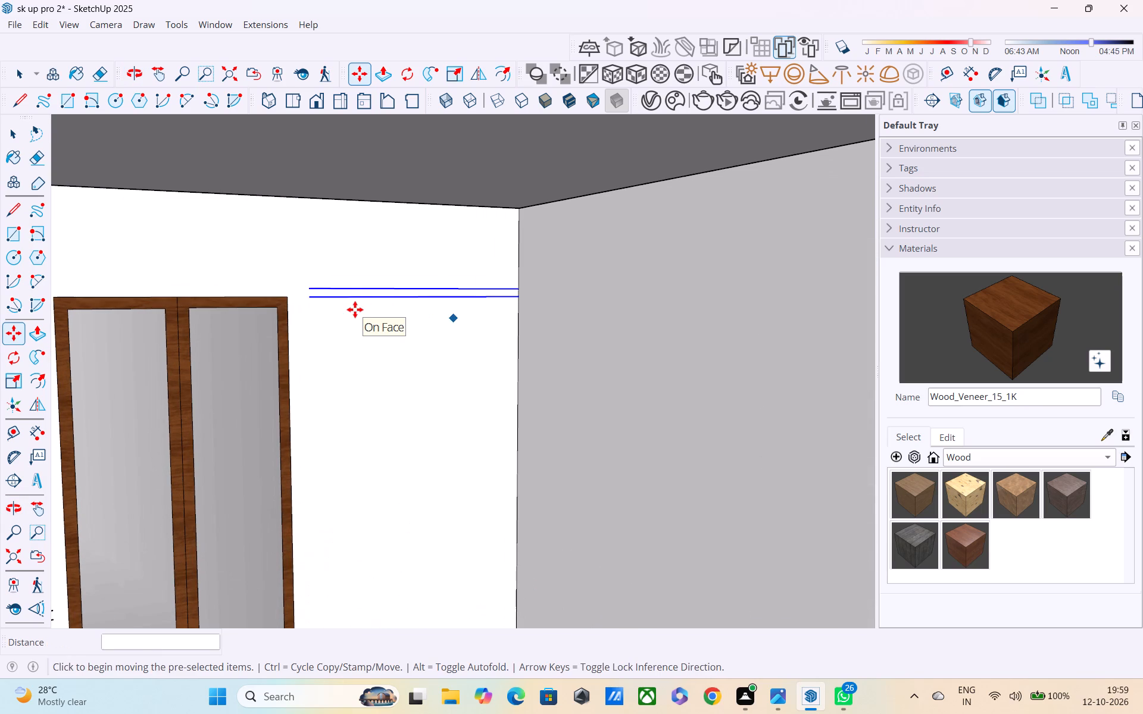
Close the end of the copied strip beside the wooden frame with a short vertical line between its two horizontal lines.
{"action": "key", "text": "Escape"}
{"action": "key", "text": "l"}
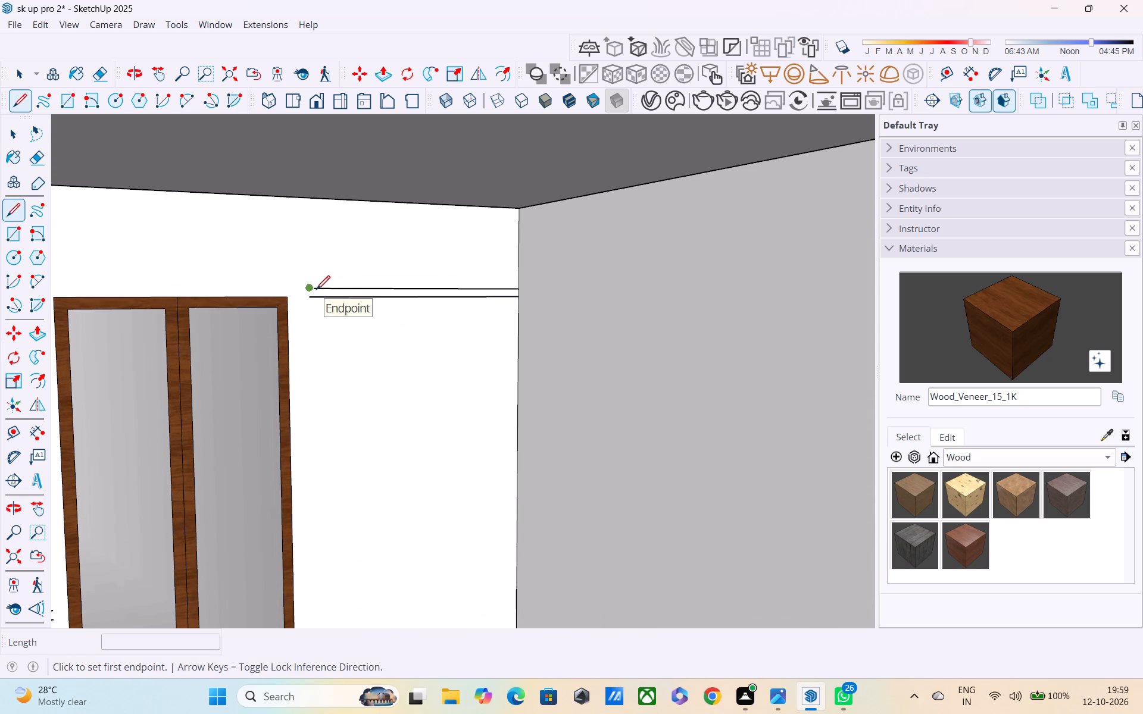
{"action": "left_click", "coordinate": [316, 291]}
{"action": "left_click", "coordinate": [314, 299]}
{"action": "middle_click_drag", "start_coordinate": [327, 305], "coordinate": [251, 302]}
{"action": "key", "text": "Escape"}
Copy the closed strip's three lines about 6' 9 3/4" straight down, level with the lowest groove across the opening.
{"action": "key", "text": "space"}
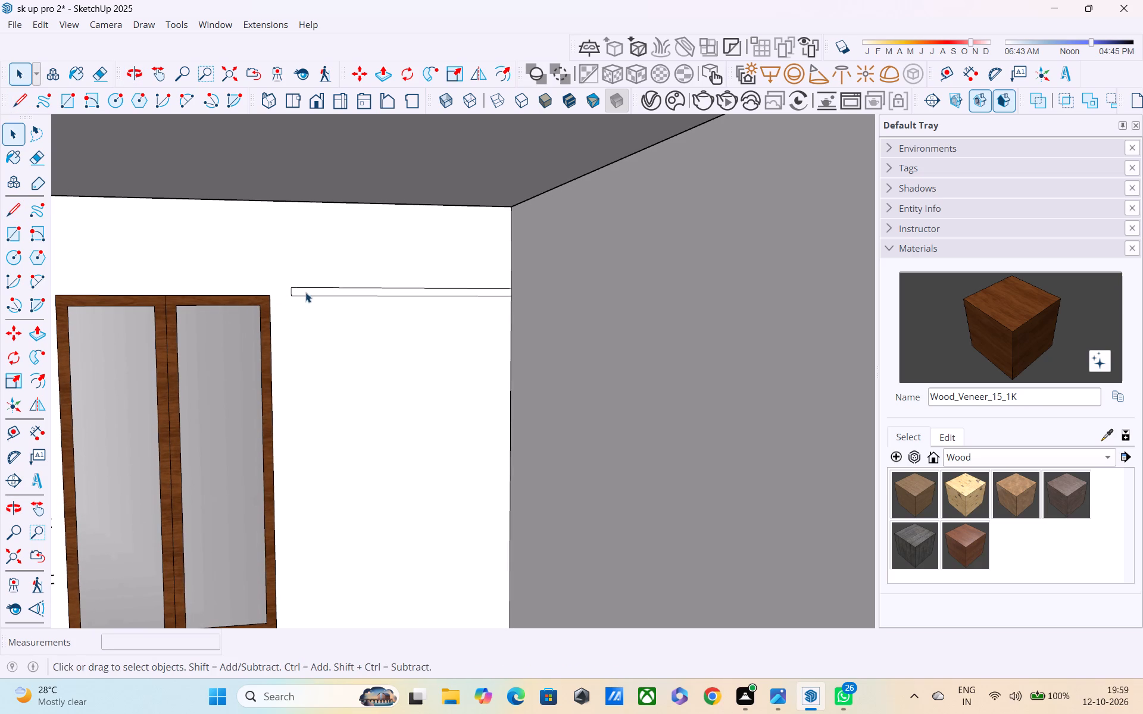
{"action": "left_click", "coordinate": [307, 288]}
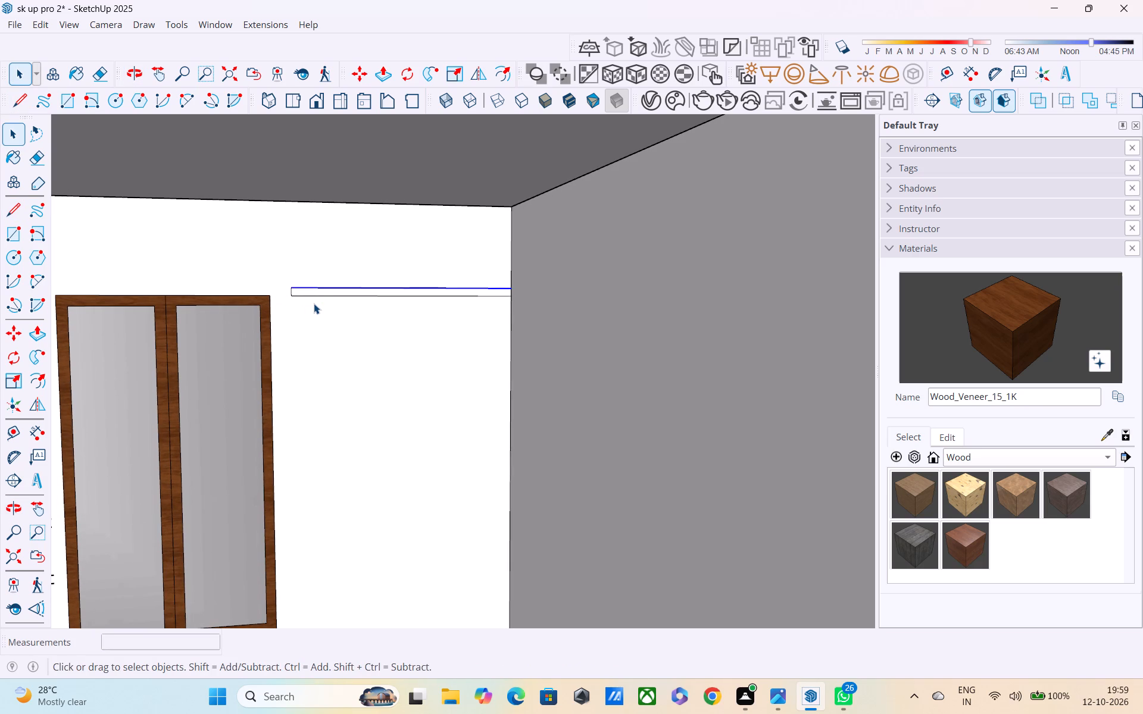
{"action": "left_click", "coordinate": [313, 297], "text": "shift"}
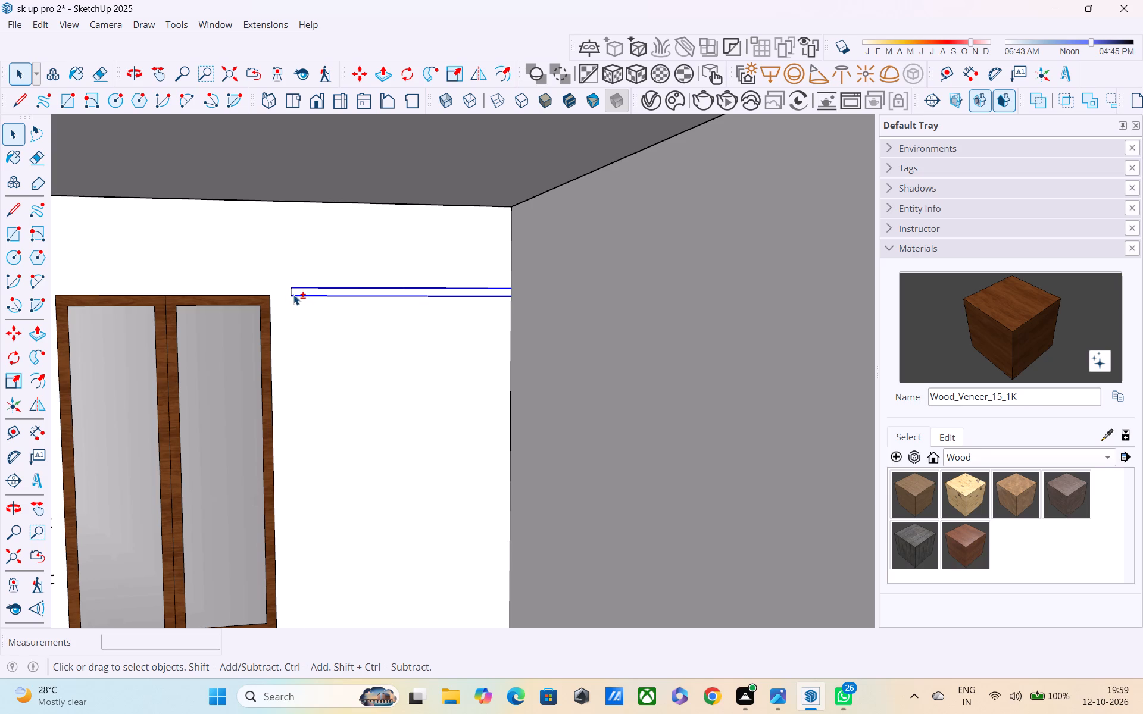
{"action": "left_click", "coordinate": [292, 287], "text": "shift"}
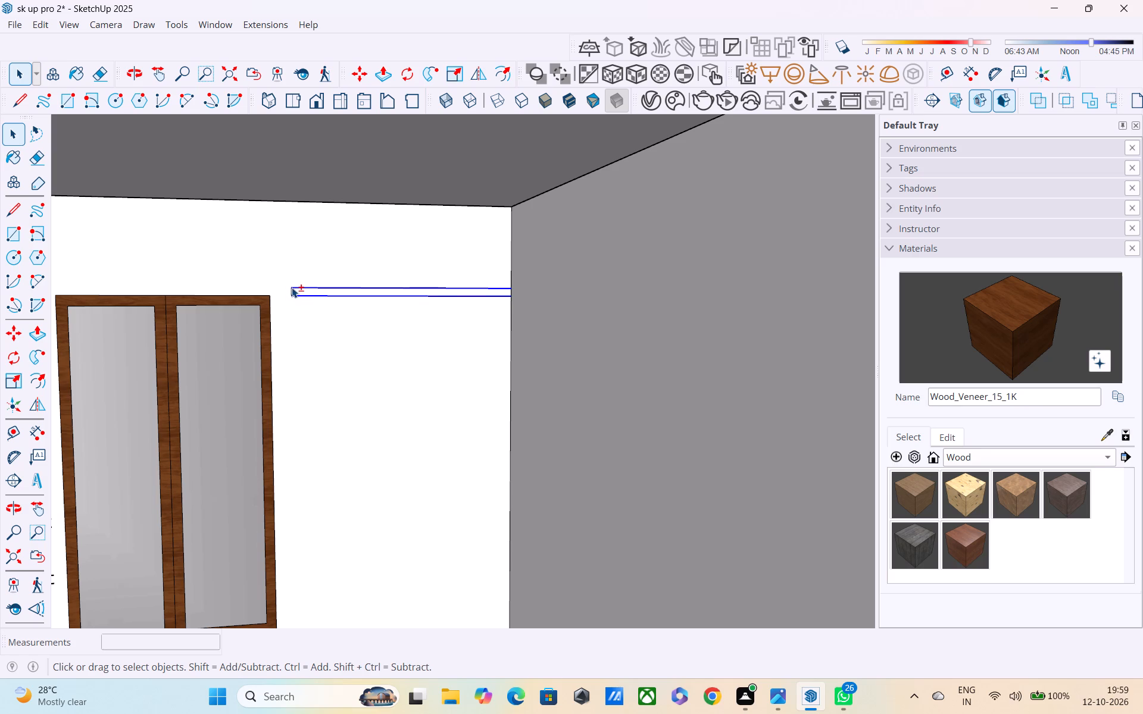
{"action": "left_click", "coordinate": [292, 290], "text": "shift"}
{"action": "left_click", "coordinate": [292, 286], "text": "shift"}
{"action": "key", "text": "m"}
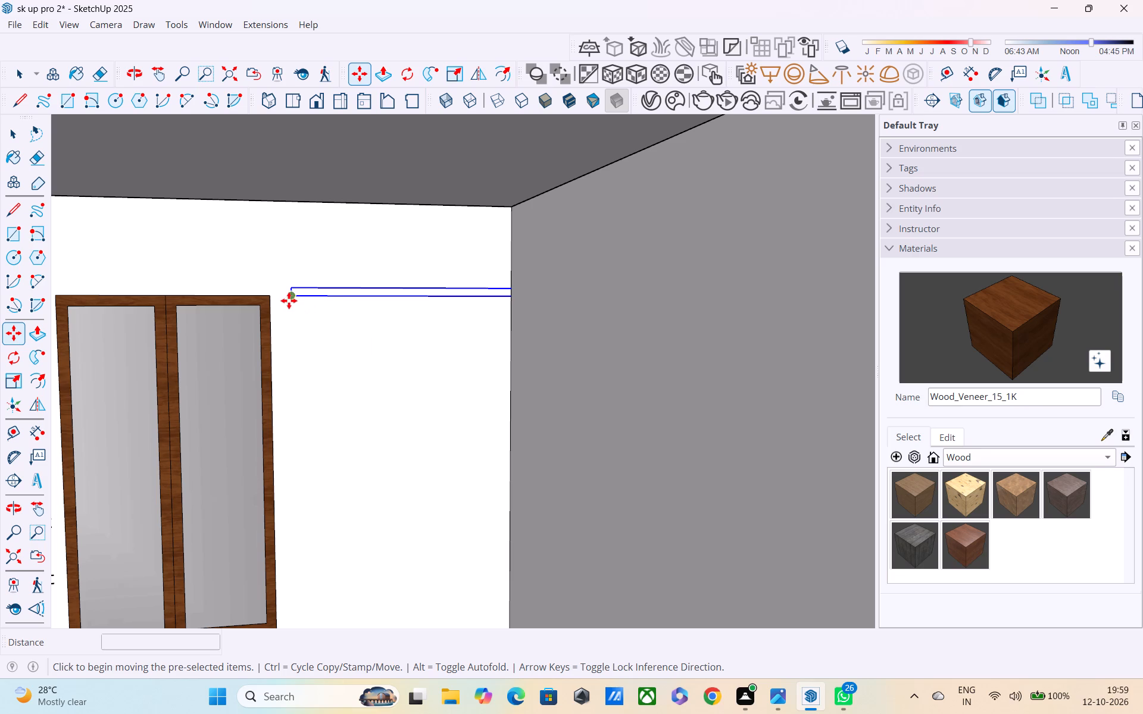
{"action": "left_click", "coordinate": [292, 296]}
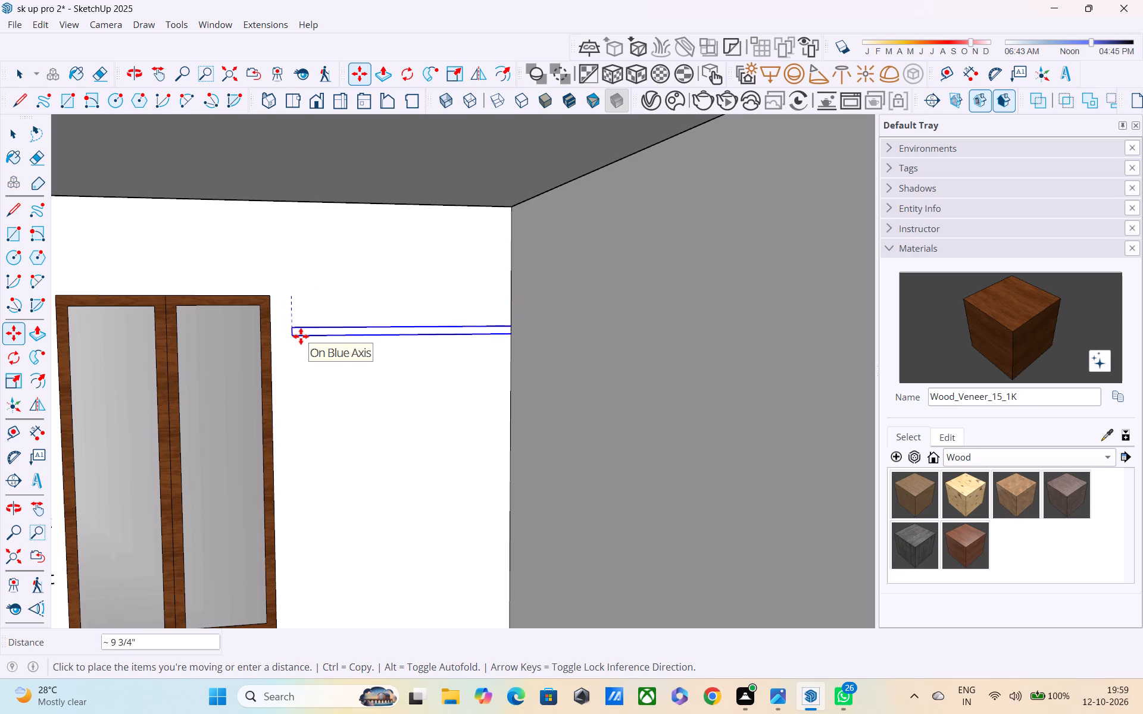
{"action": "scroll", "coordinate": [302, 416], "scroll_direction": "down", "scroll_amount": 3}
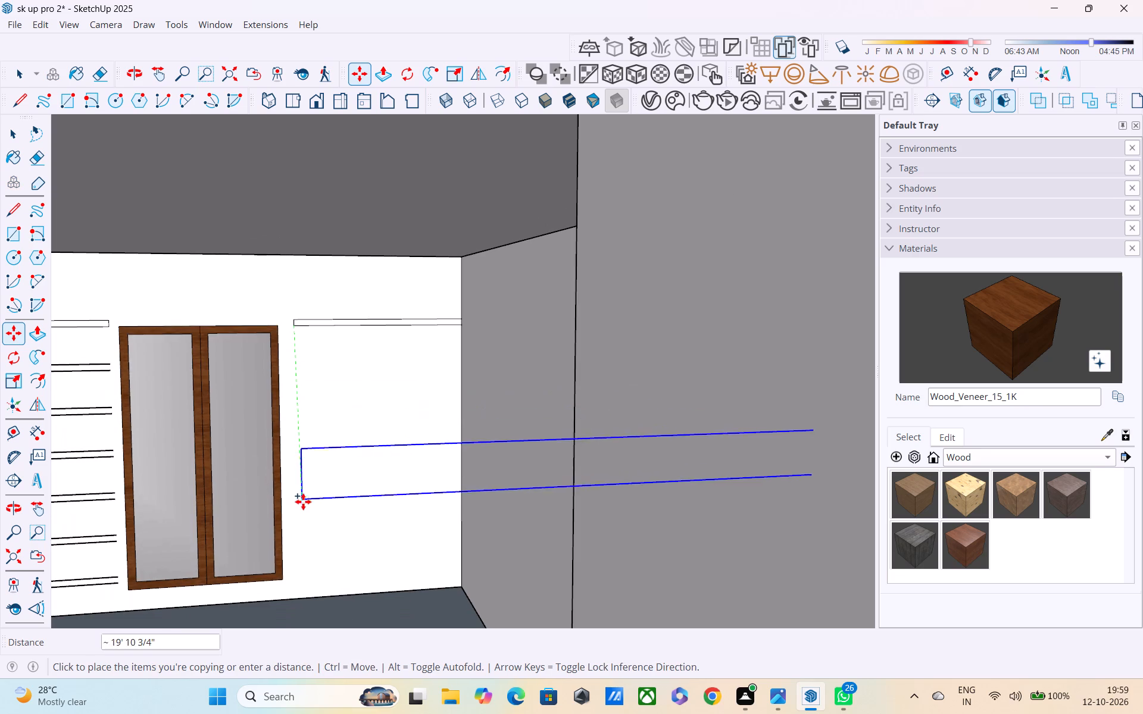
{"action": "middle_click_drag", "start_coordinate": [303, 502], "coordinate": [271, 424]}
{"action": "scroll", "coordinate": [271, 424], "scroll_direction": "down", "scroll_amount": 9}
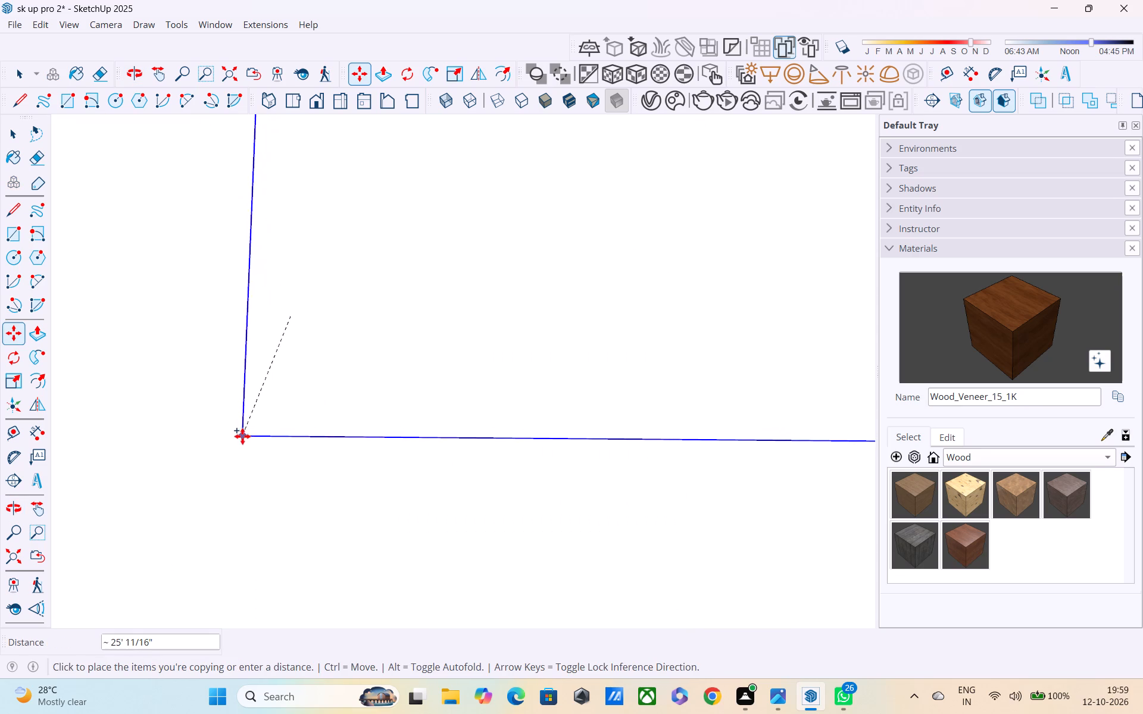
{"action": "scroll", "coordinate": [242, 436], "scroll_direction": "down", "scroll_amount": 3}
{"action": "left_click", "coordinate": [13, 552]}
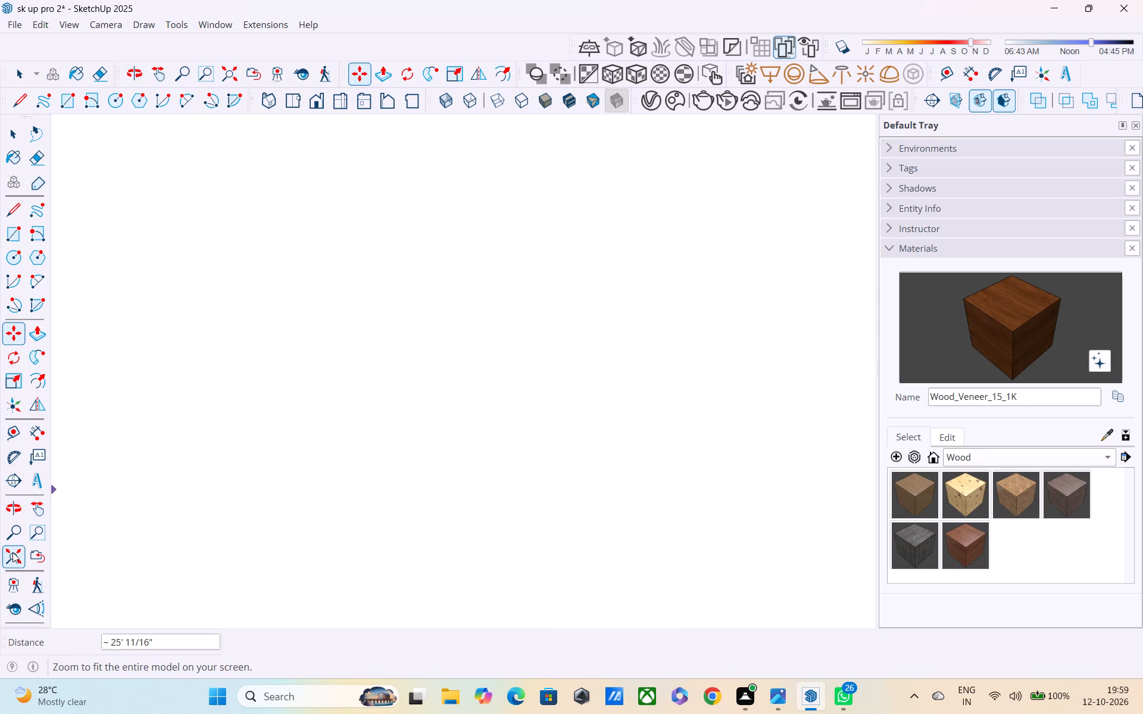
{"action": "middle_click", "coordinate": [466, 472]}
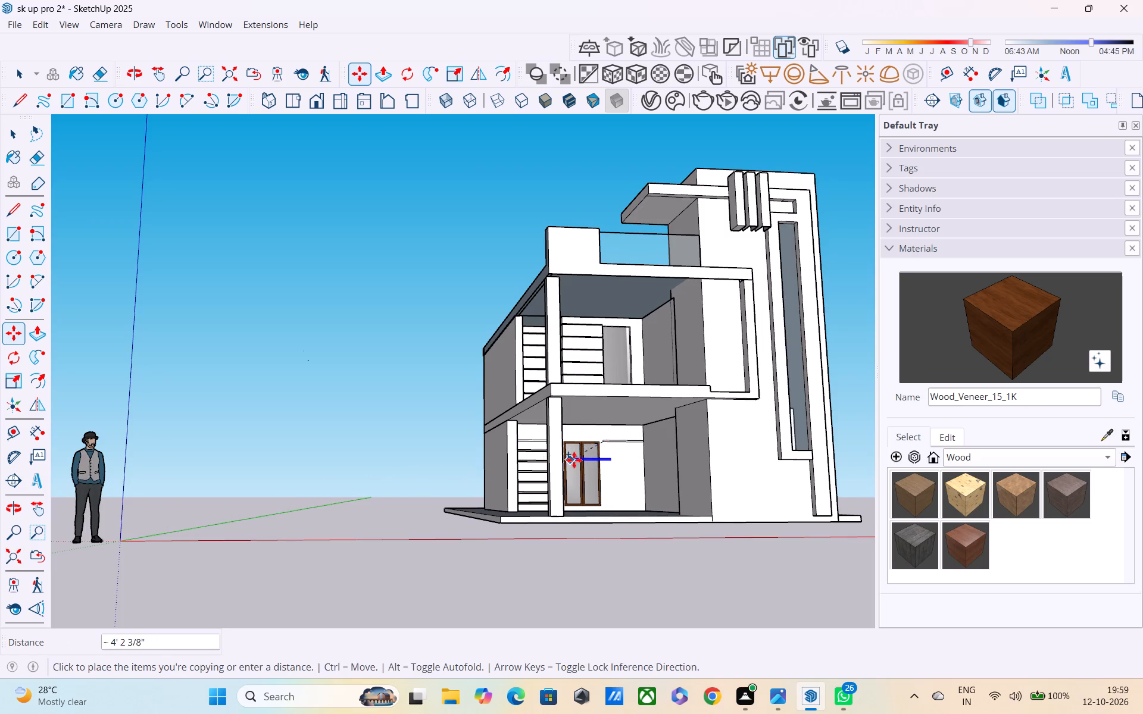
{"action": "middle_click_drag", "start_coordinate": [574, 460], "coordinate": [470, 459]}
{"action": "scroll", "coordinate": [684, 471], "scroll_direction": "up", "scroll_amount": 3}
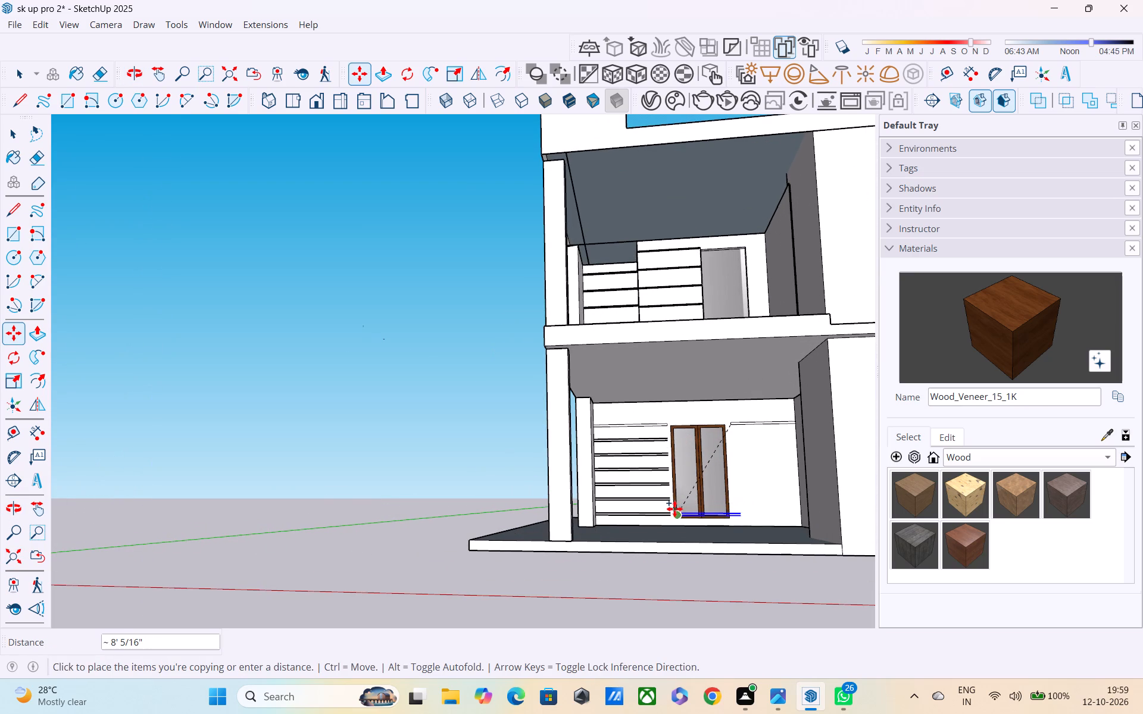
{"action": "scroll", "coordinate": [674, 509], "scroll_direction": "up", "scroll_amount": 1}
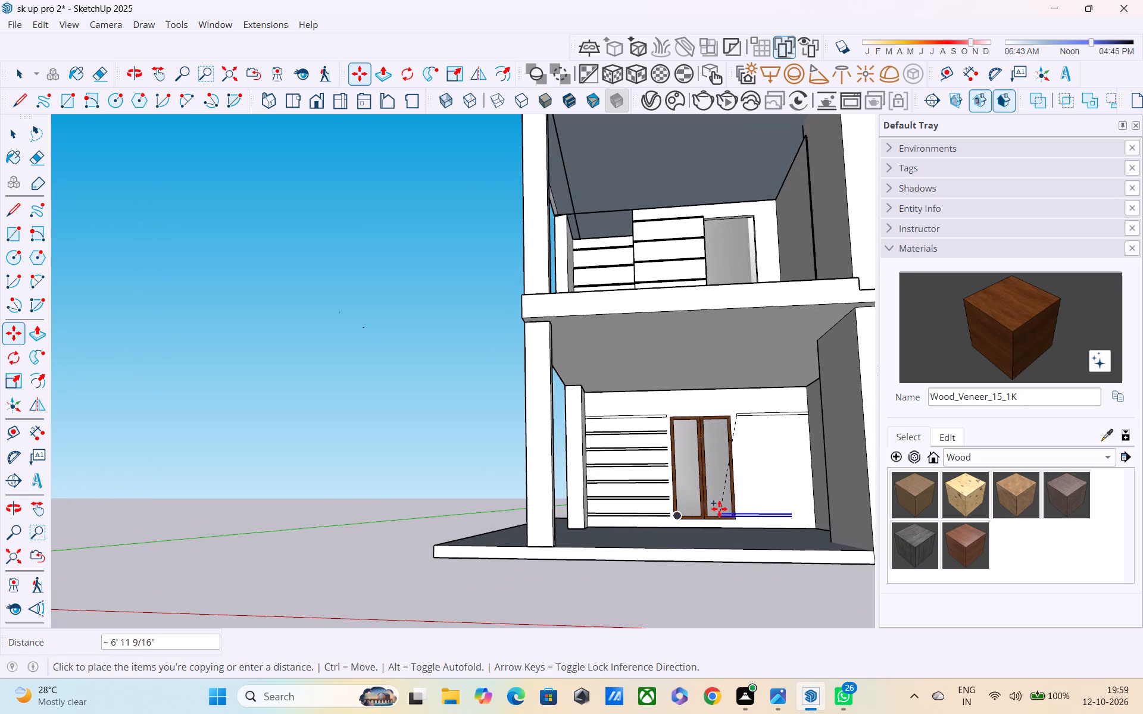
{"action": "left_click", "coordinate": [742, 511]}
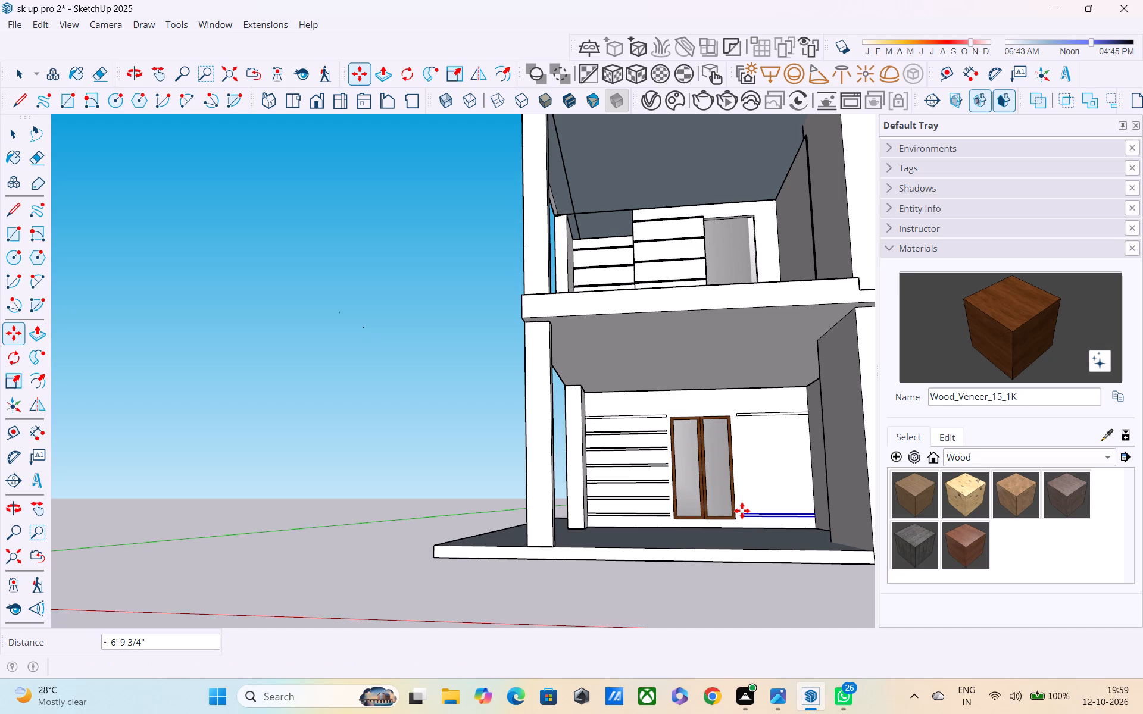
Divide the copy distance into 6 equal spaces to fill that side of the wall with strips.
{"action": "type", "text": "/6"}
{"action": "key", "text": "Return"}
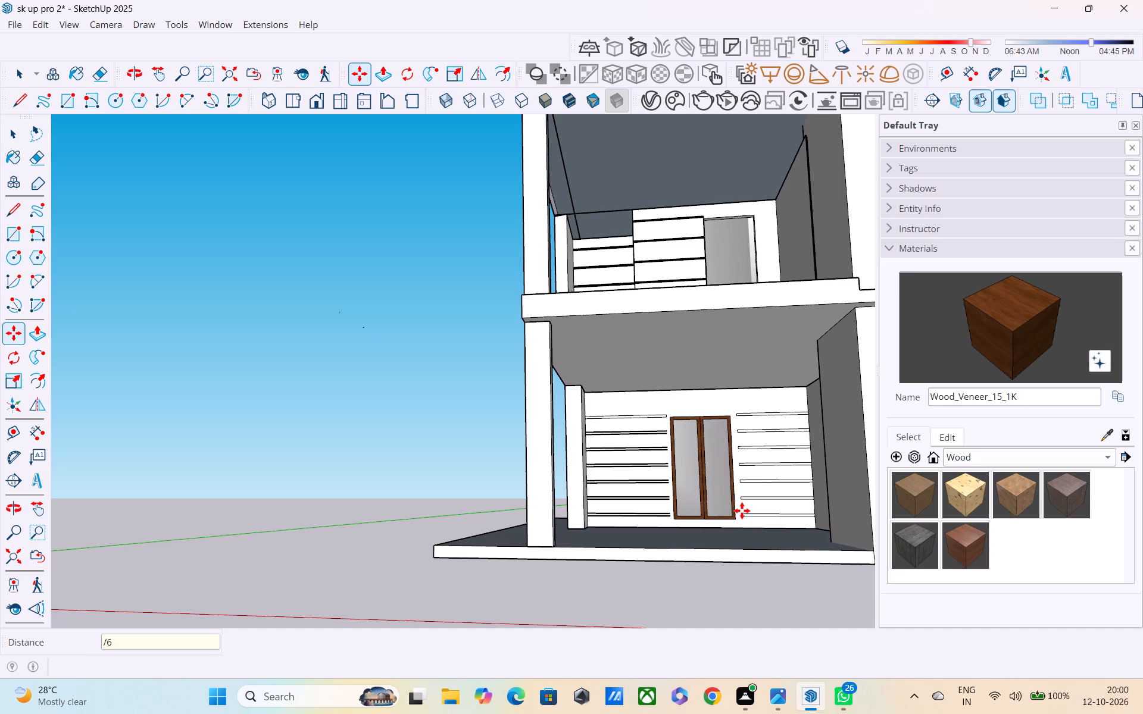
Examine the building's front from several angles, checking the panelling on both floors and the base slab.
{"action": "scroll", "coordinate": [575, 436], "scroll_direction": "up", "scroll_amount": 1}
{"action": "scroll", "coordinate": [581, 484], "scroll_direction": "down", "scroll_amount": 3}
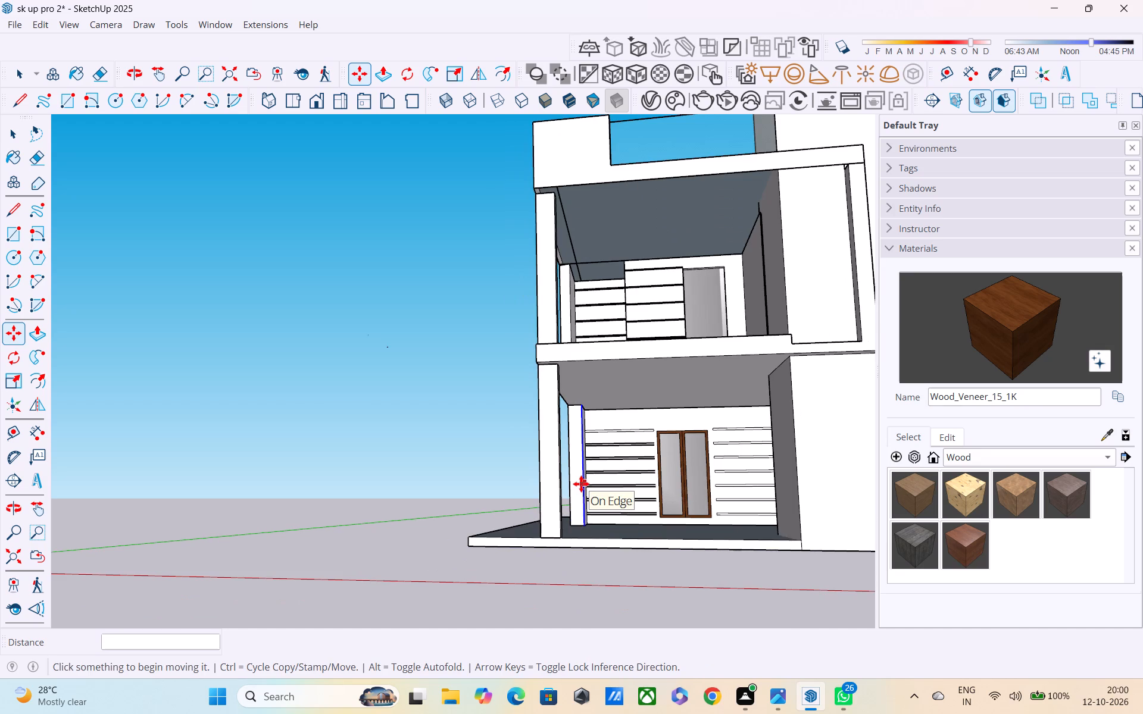
{"action": "scroll", "coordinate": [581, 484], "scroll_direction": "down", "scroll_amount": 4}
{"action": "middle_click_drag", "start_coordinate": [601, 485], "coordinate": [613, 567]}
{"action": "scroll", "coordinate": [619, 528], "scroll_direction": "down", "scroll_amount": 2}
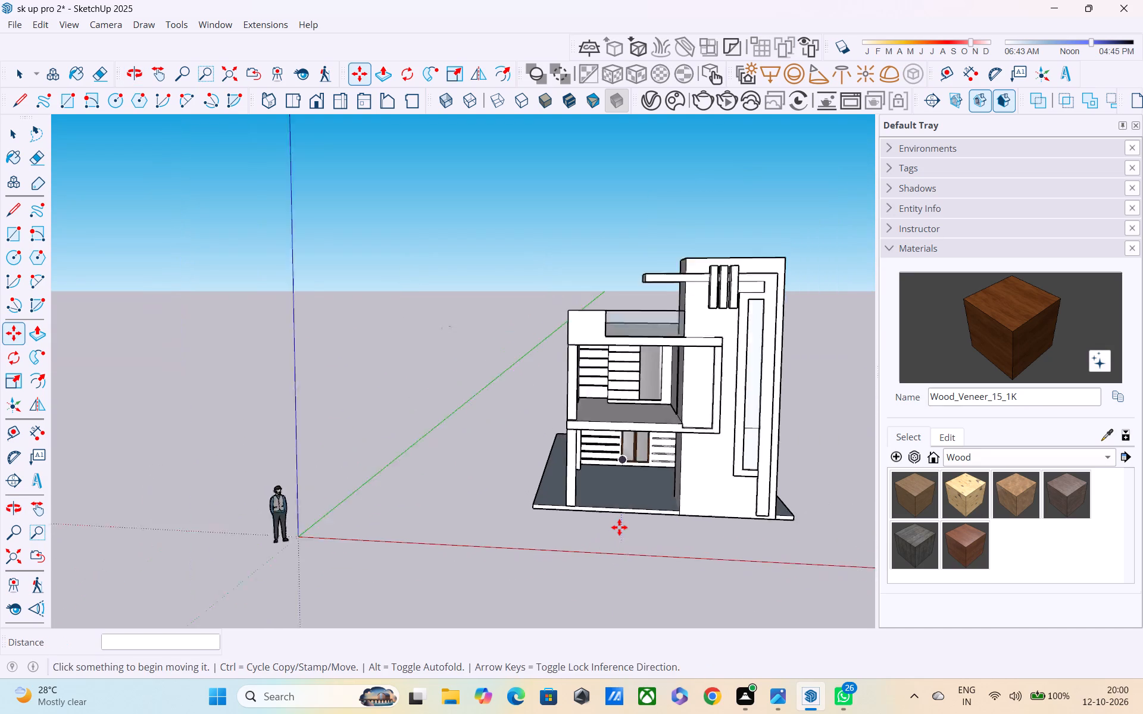
{"action": "scroll", "coordinate": [619, 527], "scroll_direction": "down", "scroll_amount": 2}
{"action": "scroll", "coordinate": [666, 444], "scroll_direction": "up", "scroll_amount": 3}
{"action": "key", "text": "space"}
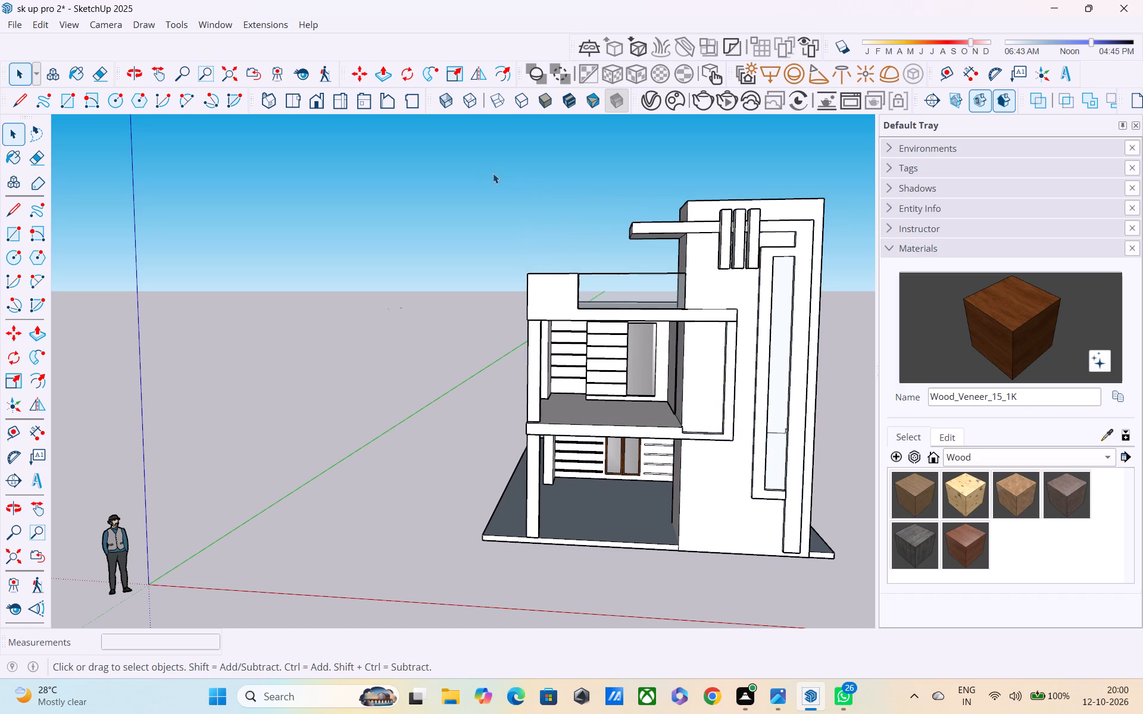
{"action": "left_click", "coordinate": [493, 173]}
{"action": "middle_click_drag", "start_coordinate": [578, 356], "coordinate": [648, 331]}
{"action": "scroll", "coordinate": [648, 331], "scroll_direction": "down", "scroll_amount": 3}
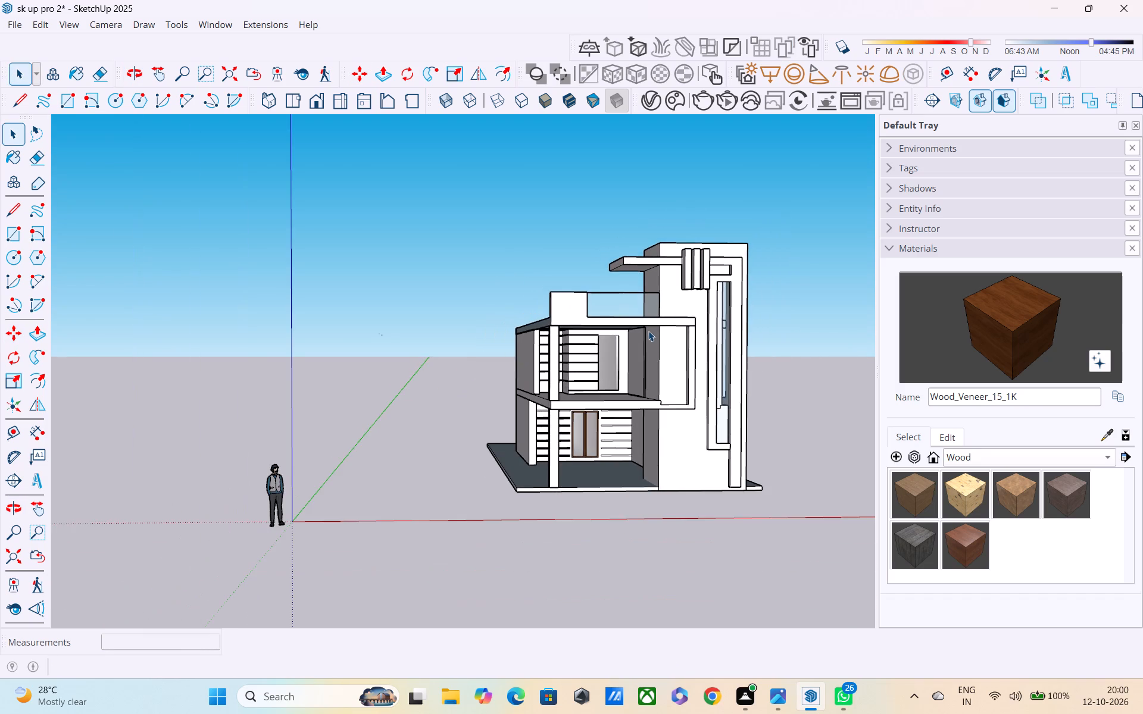
{"action": "middle_click_drag", "start_coordinate": [664, 342], "coordinate": [609, 339]}
{"action": "scroll", "coordinate": [686, 365], "scroll_direction": "down", "scroll_amount": 2}
{"action": "scroll", "coordinate": [724, 459], "scroll_direction": "up", "scroll_amount": 3}
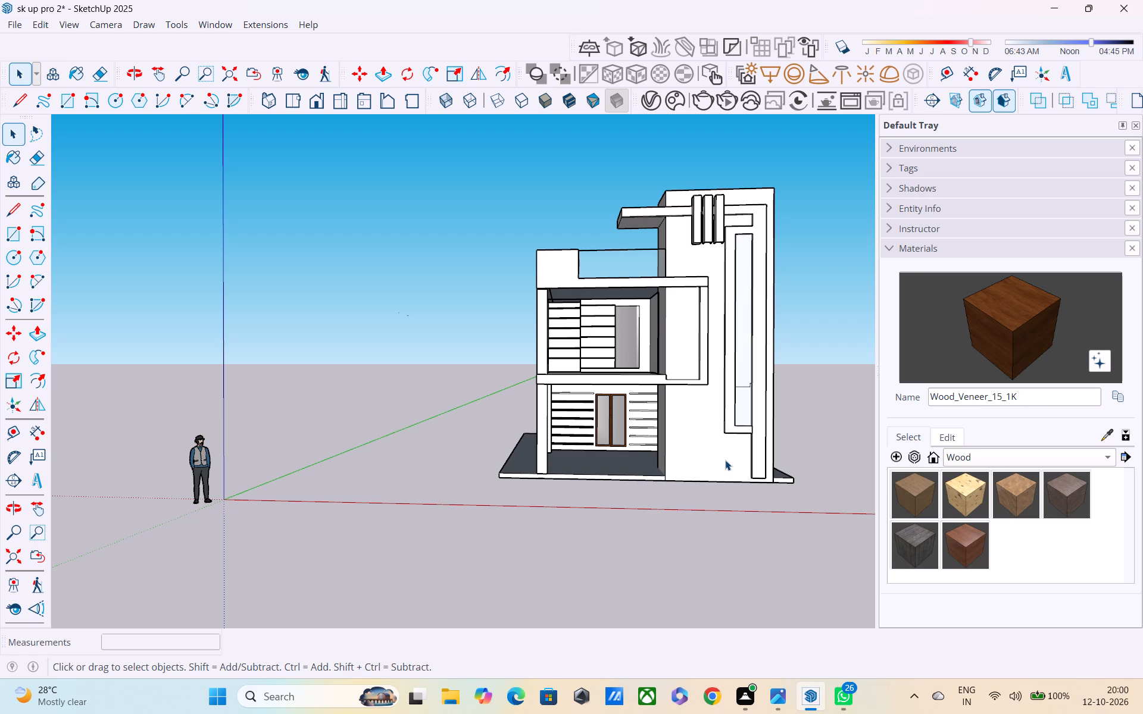
{"action": "scroll", "coordinate": [722, 460], "scroll_direction": "up", "scroll_amount": 2}
{"action": "middle_click_drag", "start_coordinate": [606, 537], "coordinate": [605, 534]}
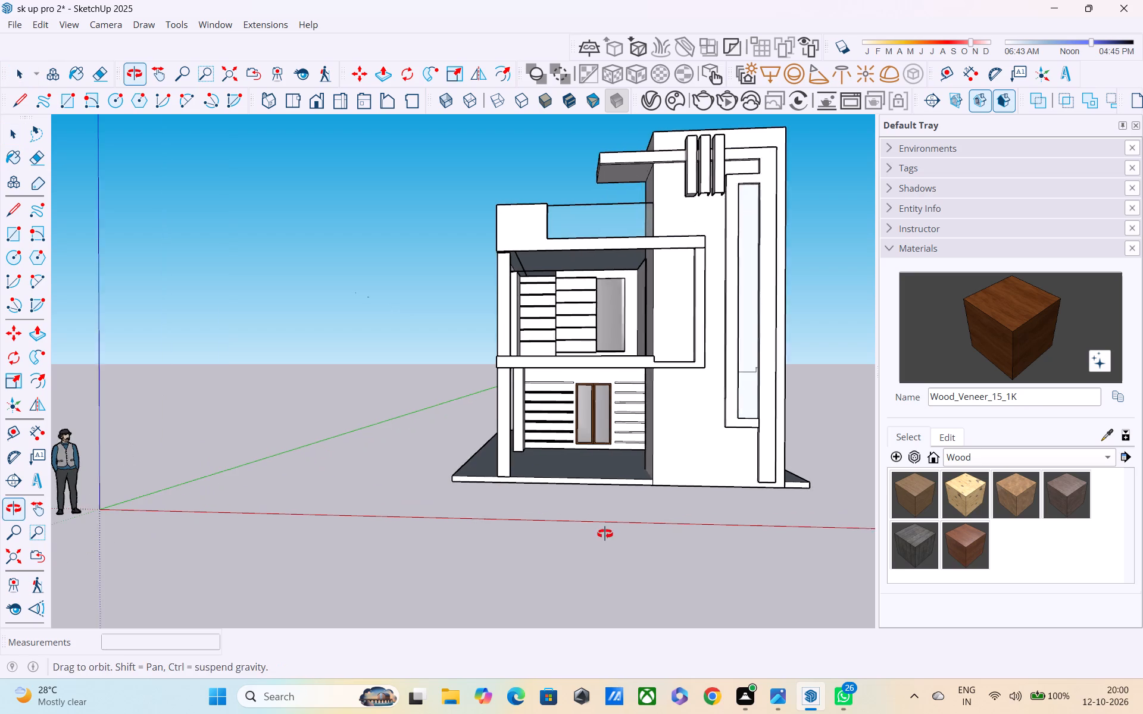
{"action": "middle_click_drag", "start_coordinate": [605, 534], "coordinate": [602, 493]}
{"action": "scroll", "coordinate": [601, 490], "scroll_direction": "up", "scroll_amount": 2}
{"action": "middle_click_drag", "start_coordinate": [601, 490], "coordinate": [622, 554]}
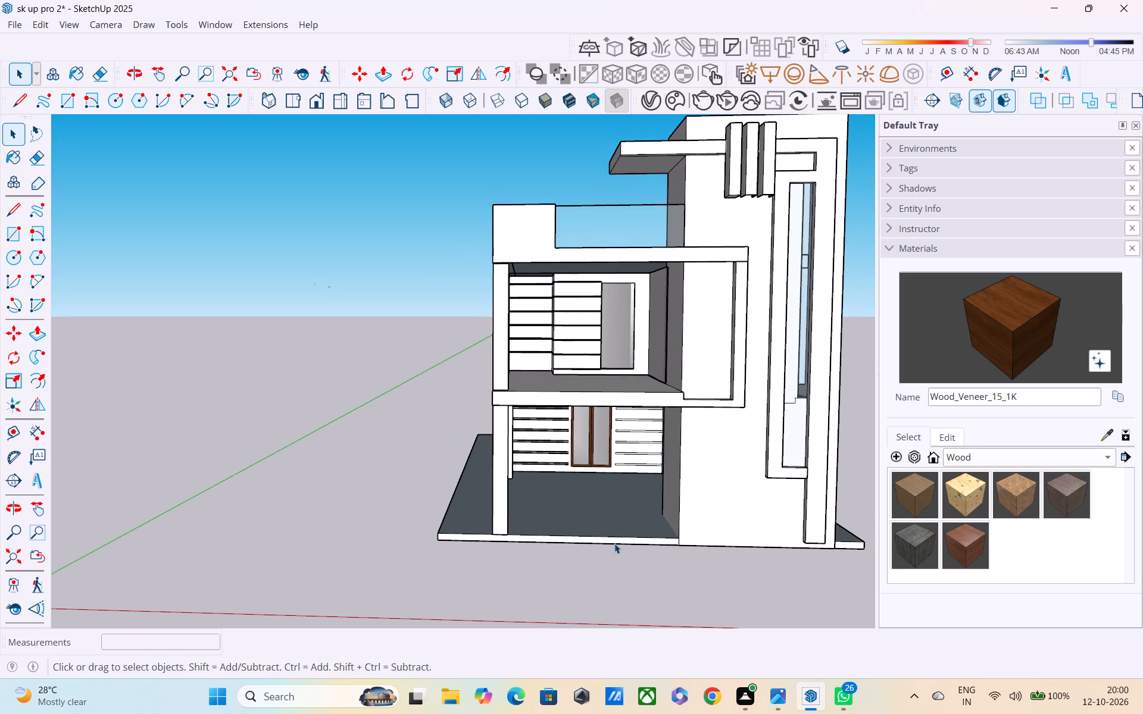
Draw a rectangle about 28' 2" by 10' 1" on the ground, from the base slab's front corner out in front of the building.
{"action": "key", "text": "r"}
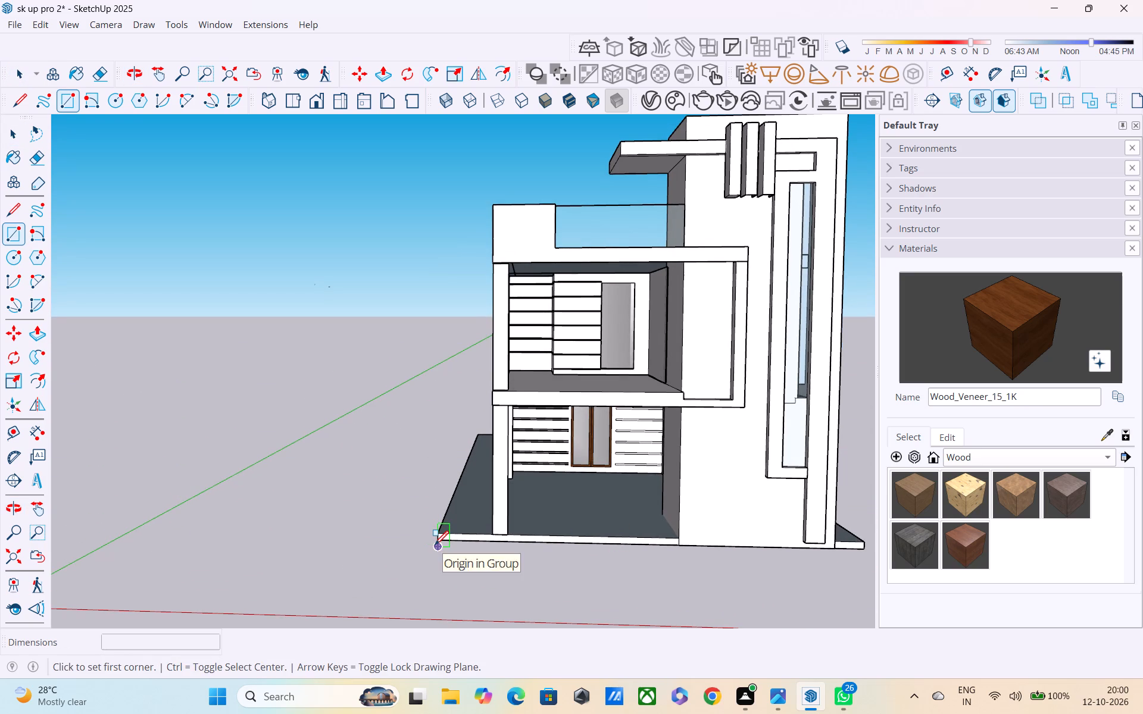
{"action": "left_click", "coordinate": [436, 543]}
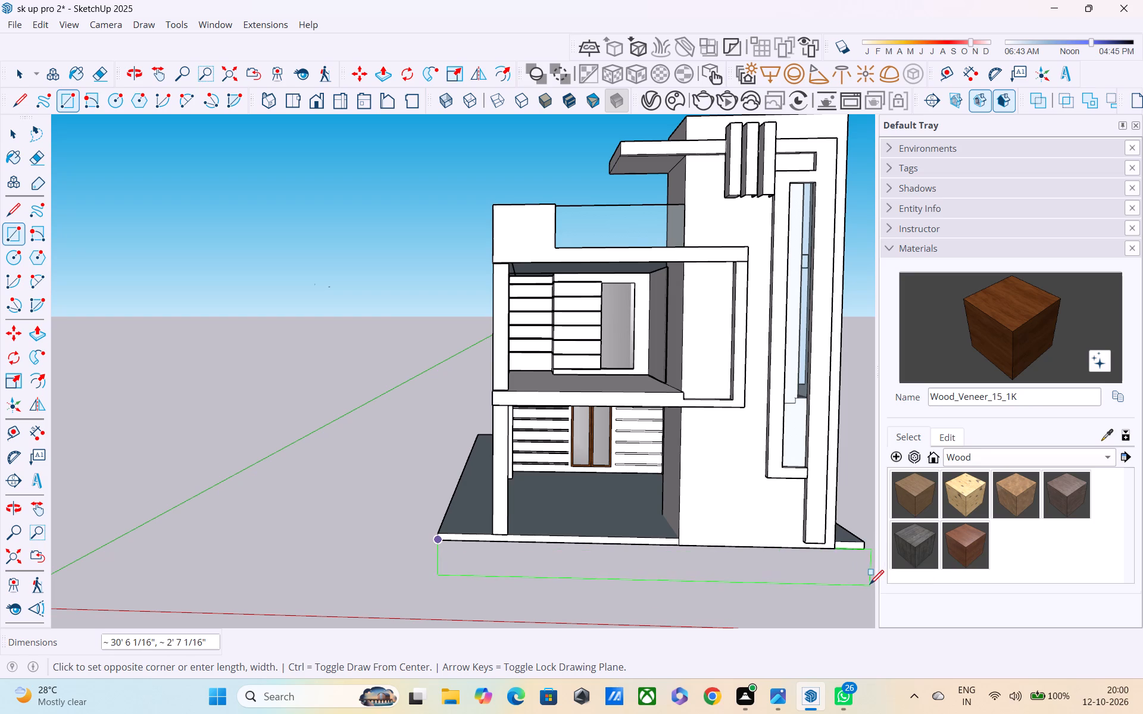
{"action": "middle_click_drag", "start_coordinate": [811, 587], "coordinate": [1000, 575]}
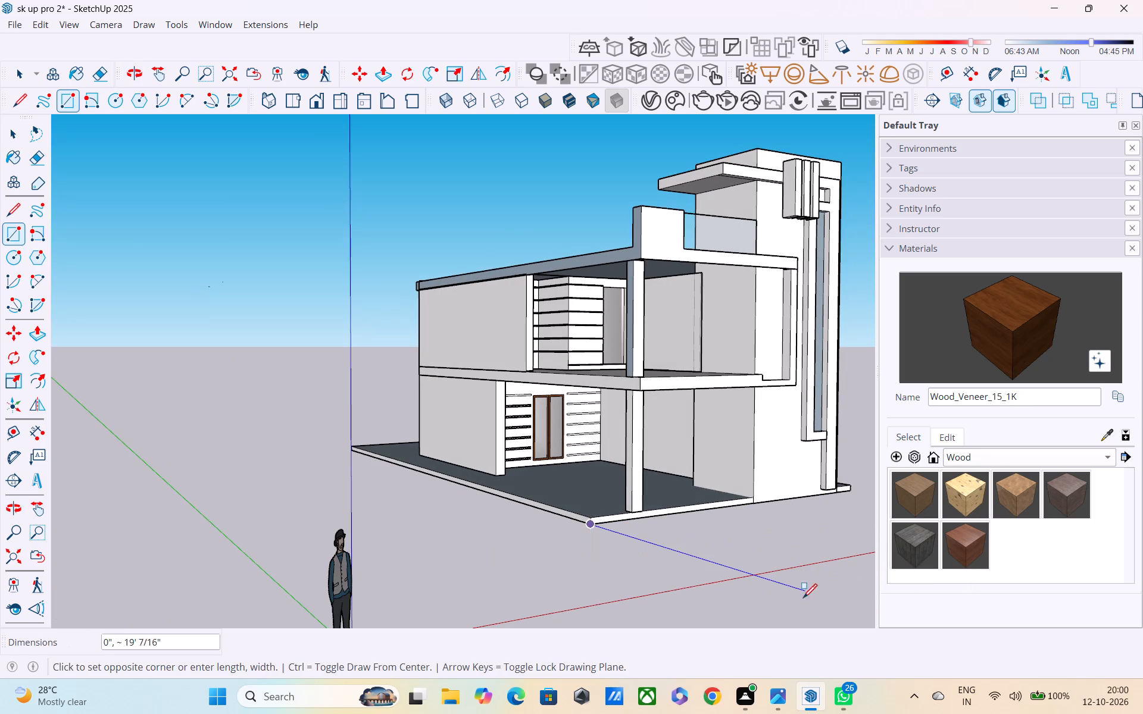
{"action": "middle_click_drag", "start_coordinate": [791, 609], "coordinate": [600, 613], "text": "shift"}
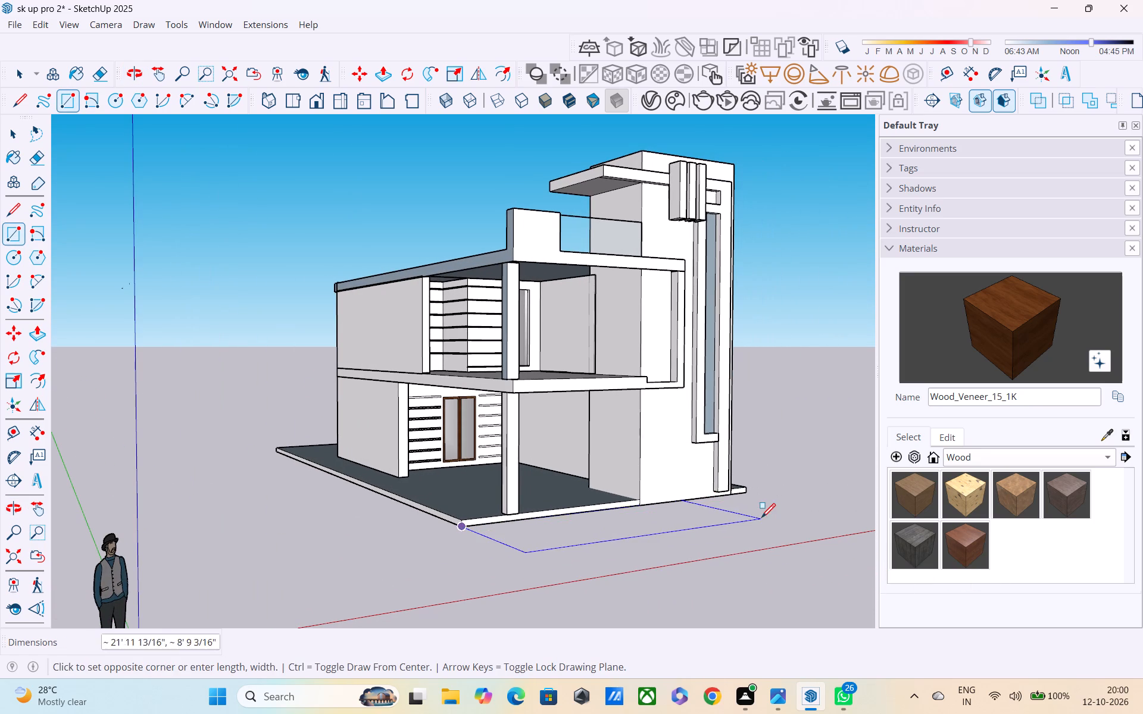
{"action": "left_click", "coordinate": [829, 513]}
Push/Pull the new front rectangle up about 6" into a platform adjoining the base slab.
{"action": "middle_click_drag", "start_coordinate": [782, 528], "coordinate": [698, 591]}
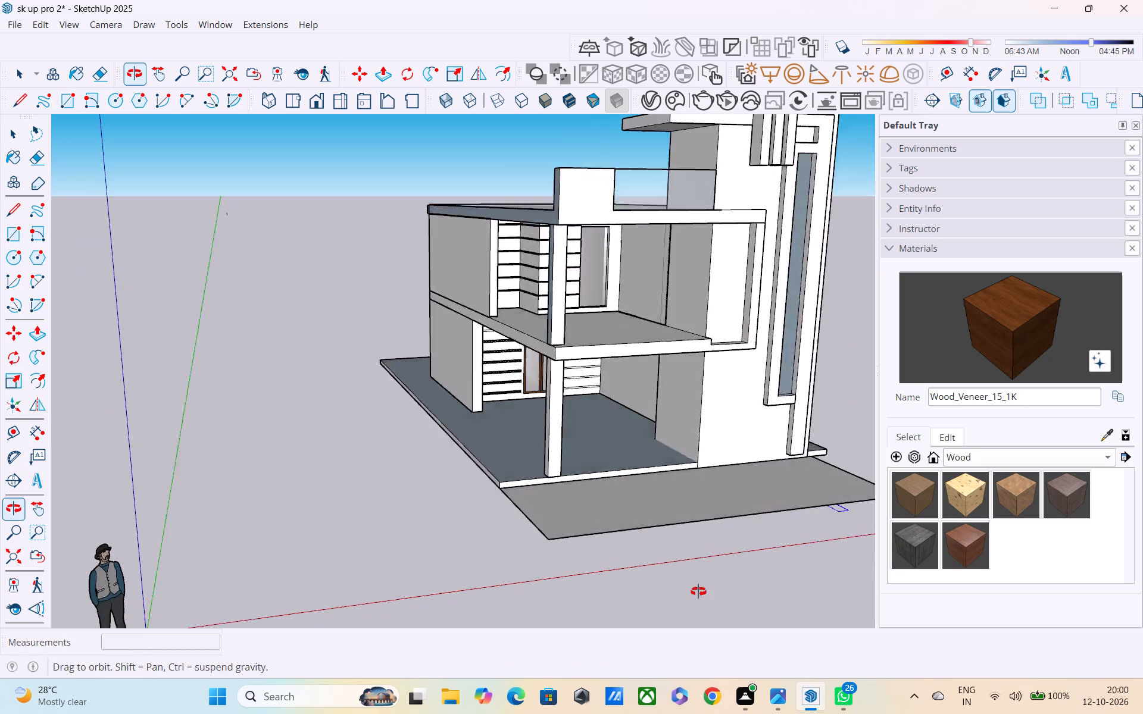
{"action": "middle_click_drag", "start_coordinate": [698, 591], "coordinate": [594, 593]}
{"action": "key", "text": "p"}
{"action": "left_click", "coordinate": [636, 515]}
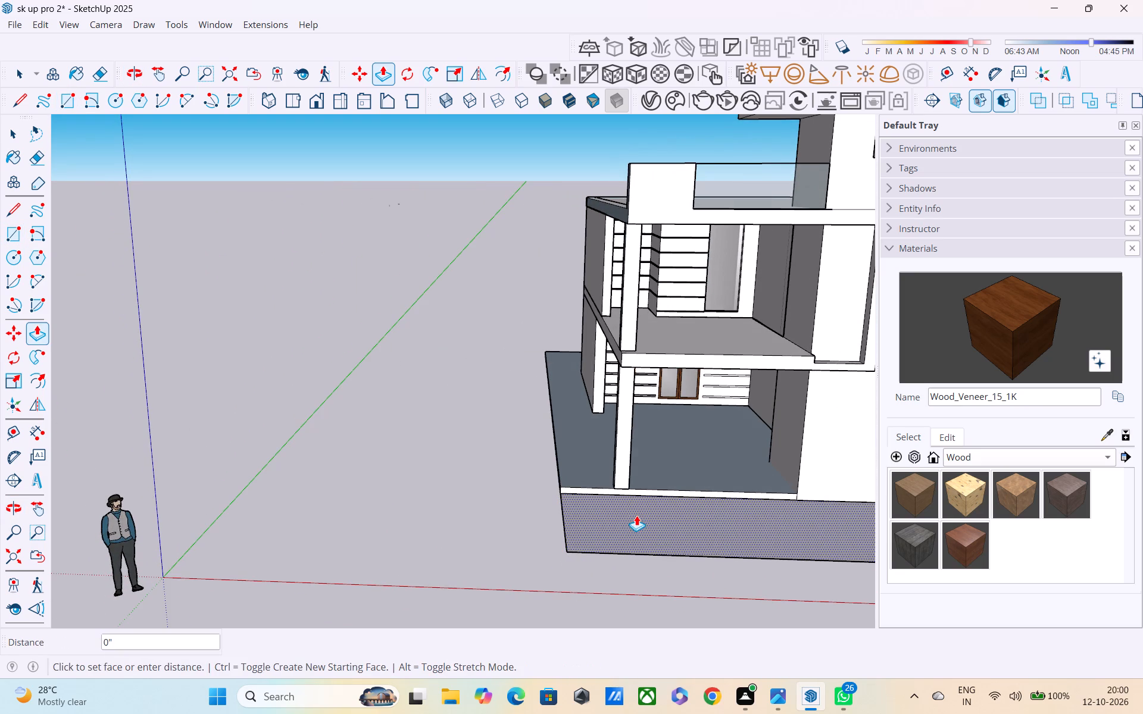
{"action": "left_click", "coordinate": [638, 509]}
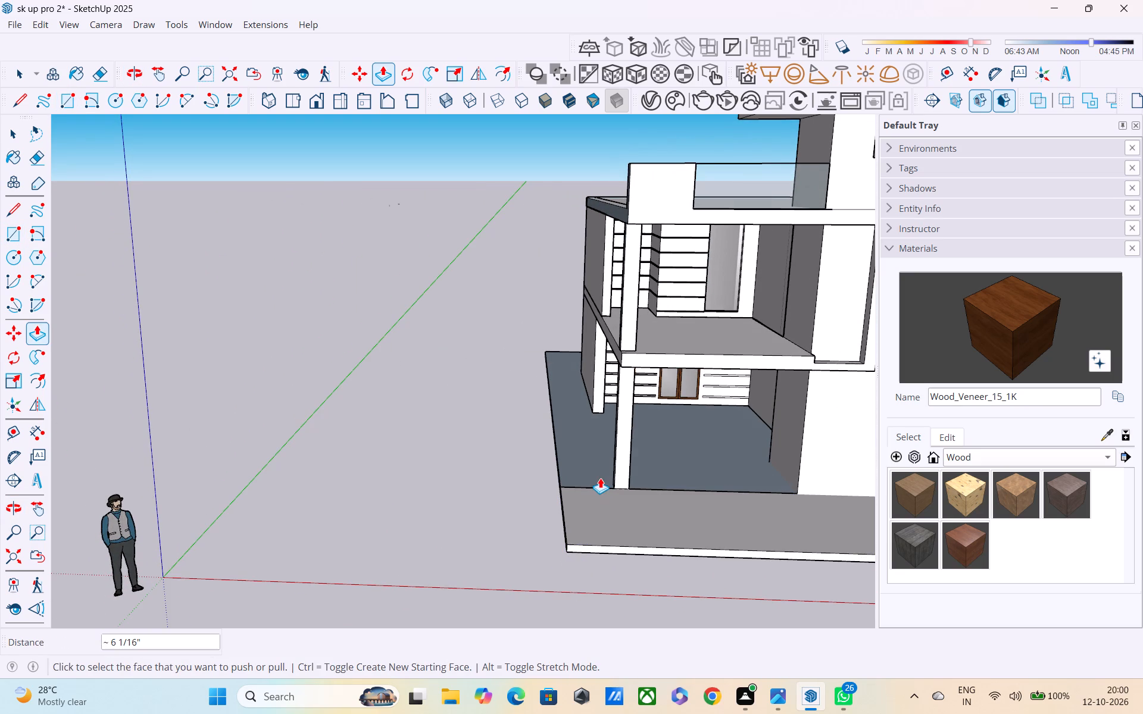
{"action": "middle_click_drag", "start_coordinate": [601, 484], "coordinate": [833, 459]}
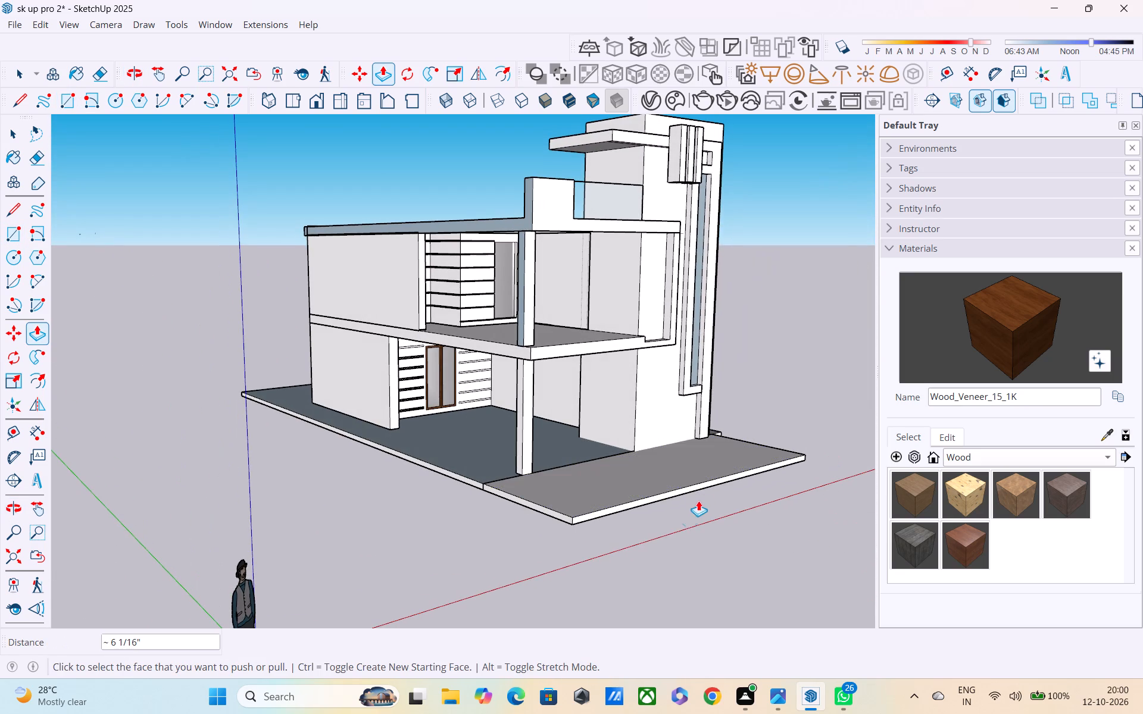
{"action": "key", "text": "Escape"}
Open the ground floor's base slab group and reverse its top face.
{"action": "key", "text": "space"}
{"action": "left_click", "coordinate": [472, 447]}
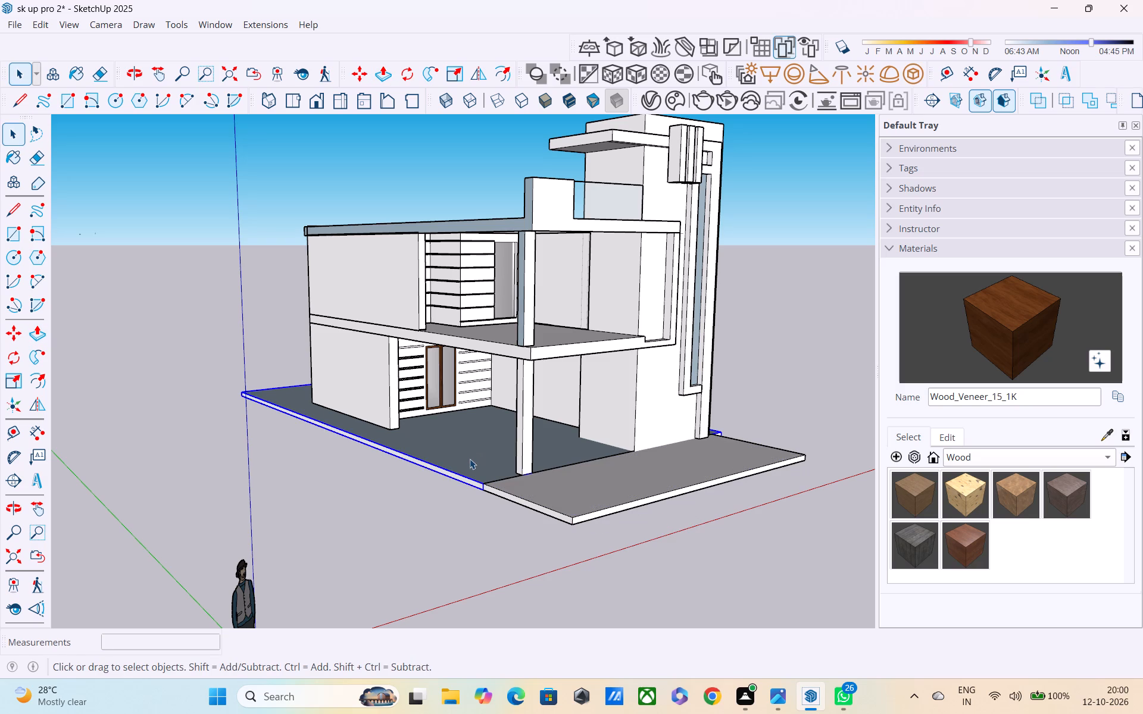
{"action": "double_click", "coordinate": [469, 462]}
{"action": "middle_click_drag", "start_coordinate": [466, 480], "coordinate": [469, 522]}
{"action": "double_click", "coordinate": [459, 431]}
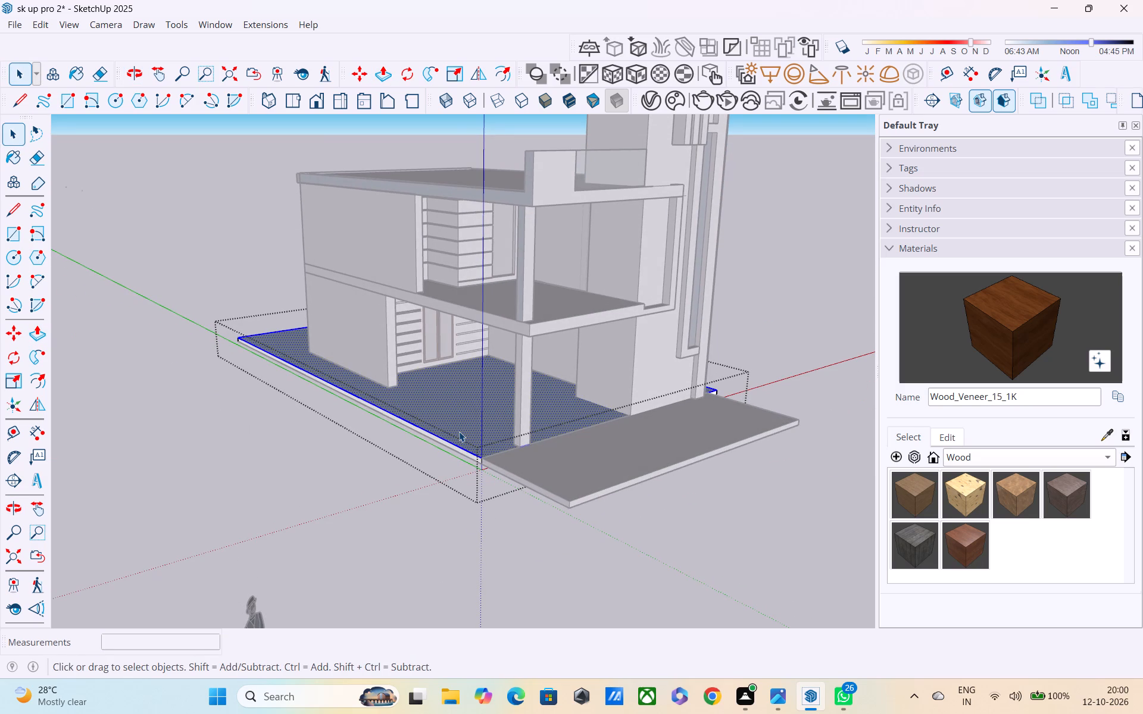
{"action": "right_click", "coordinate": [459, 431]}
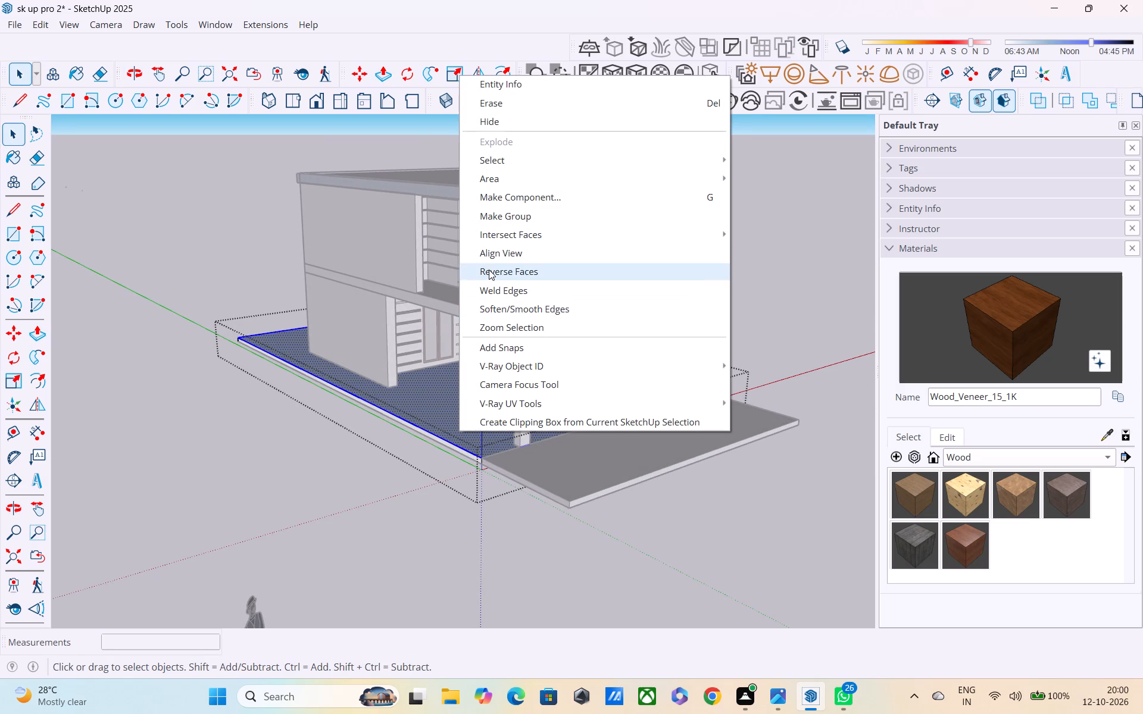
{"action": "left_click", "coordinate": [489, 270]}
{"action": "left_click", "coordinate": [785, 255]}
{"action": "middle_click_drag", "start_coordinate": [759, 320], "coordinate": [419, 343]}
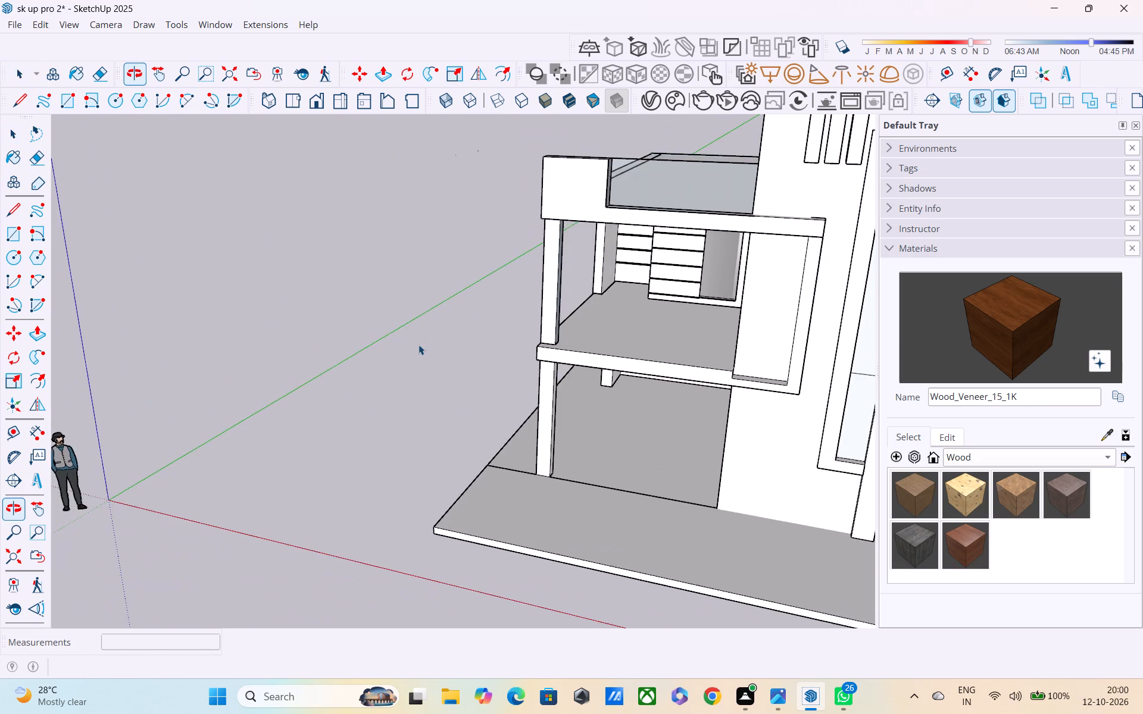
Examine the building's front and side from several angles, checking the new front platform, both floors and the tower.
{"action": "scroll", "coordinate": [439, 378], "scroll_direction": "down", "scroll_amount": 4}
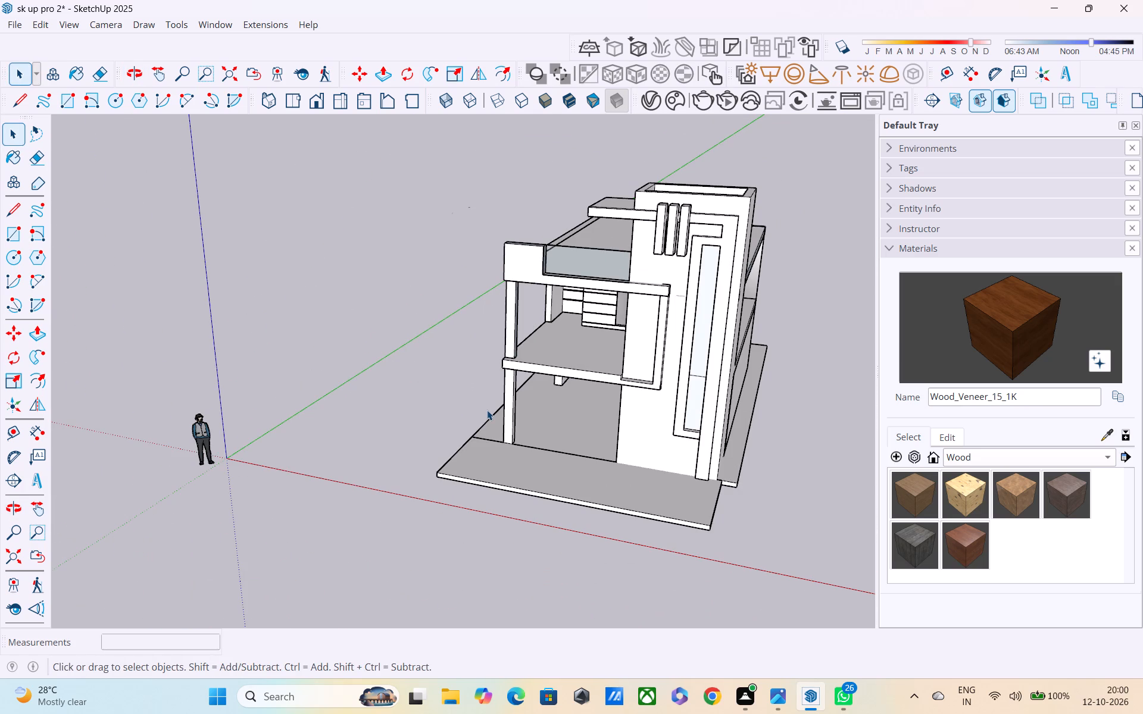
{"action": "scroll", "coordinate": [487, 410], "scroll_direction": "down", "scroll_amount": 2}
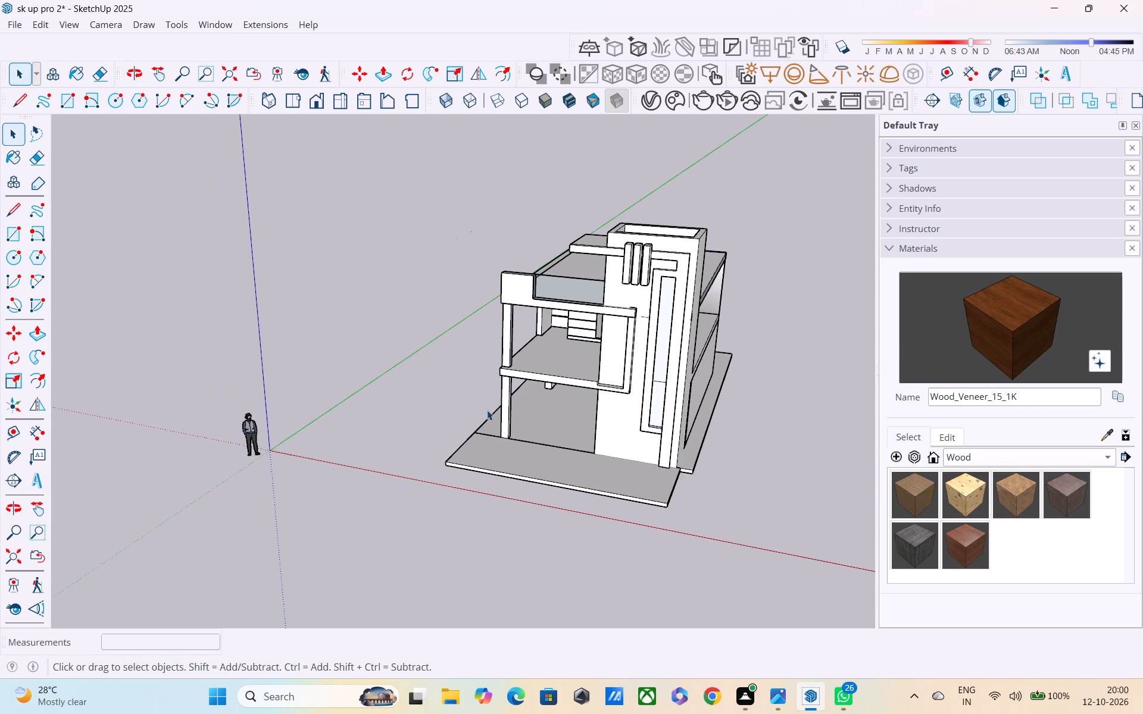
{"action": "middle_click_drag", "start_coordinate": [502, 454], "coordinate": [555, 486]}
{"action": "scroll", "coordinate": [466, 424], "scroll_direction": "up", "scroll_amount": 3}
{"action": "middle_click_drag", "start_coordinate": [552, 434], "coordinate": [558, 399]}
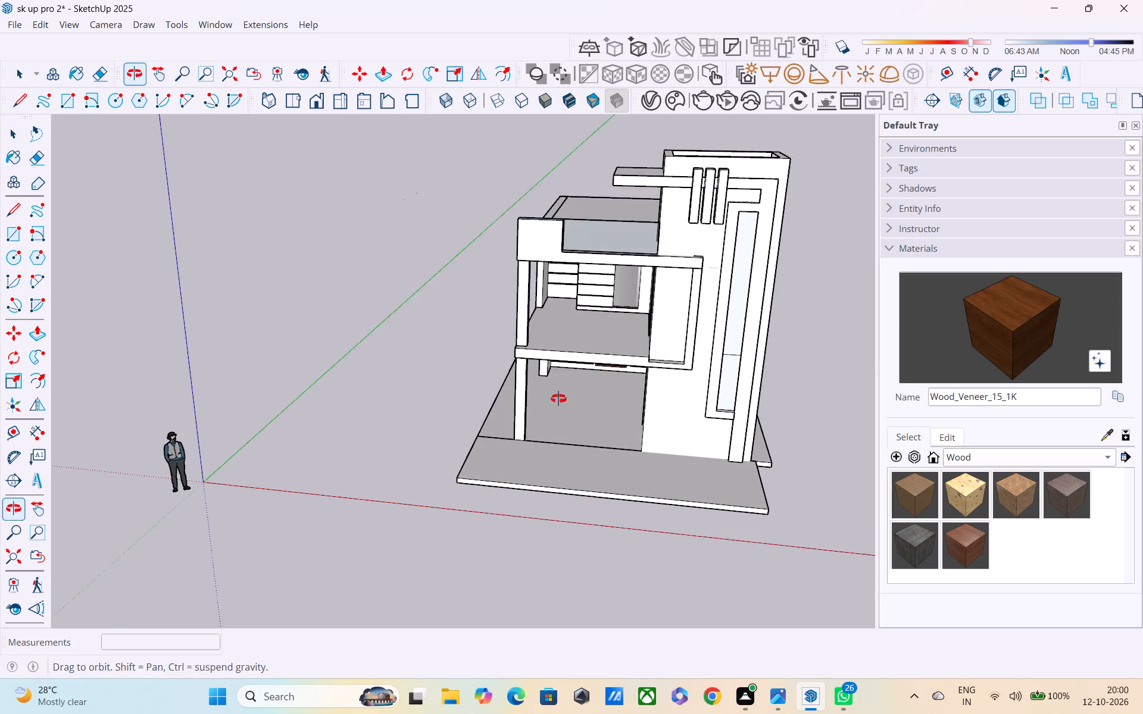
{"action": "middle_click_drag", "start_coordinate": [558, 399], "coordinate": [561, 390]}
{"action": "scroll", "coordinate": [567, 402], "scroll_direction": "up", "scroll_amount": 2}
{"action": "middle_click_drag", "start_coordinate": [561, 416], "coordinate": [566, 383]}
{"action": "scroll", "coordinate": [566, 383], "scroll_direction": "down", "scroll_amount": 3}
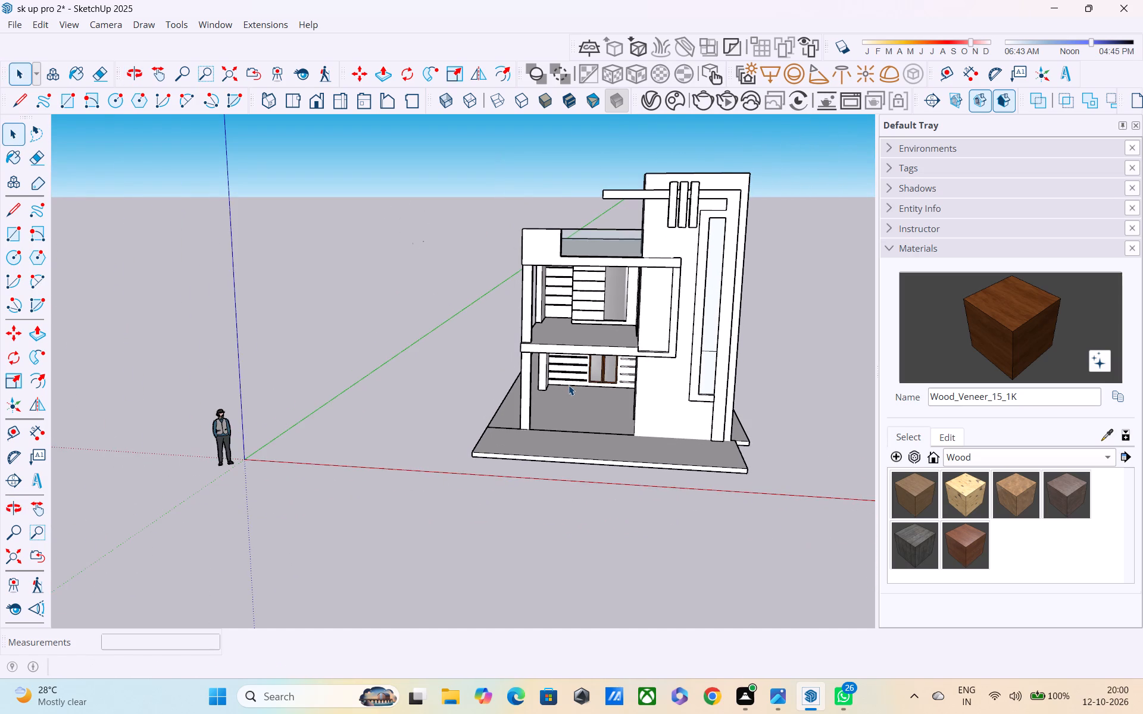
{"action": "scroll", "coordinate": [661, 342], "scroll_direction": "up", "scroll_amount": 7}
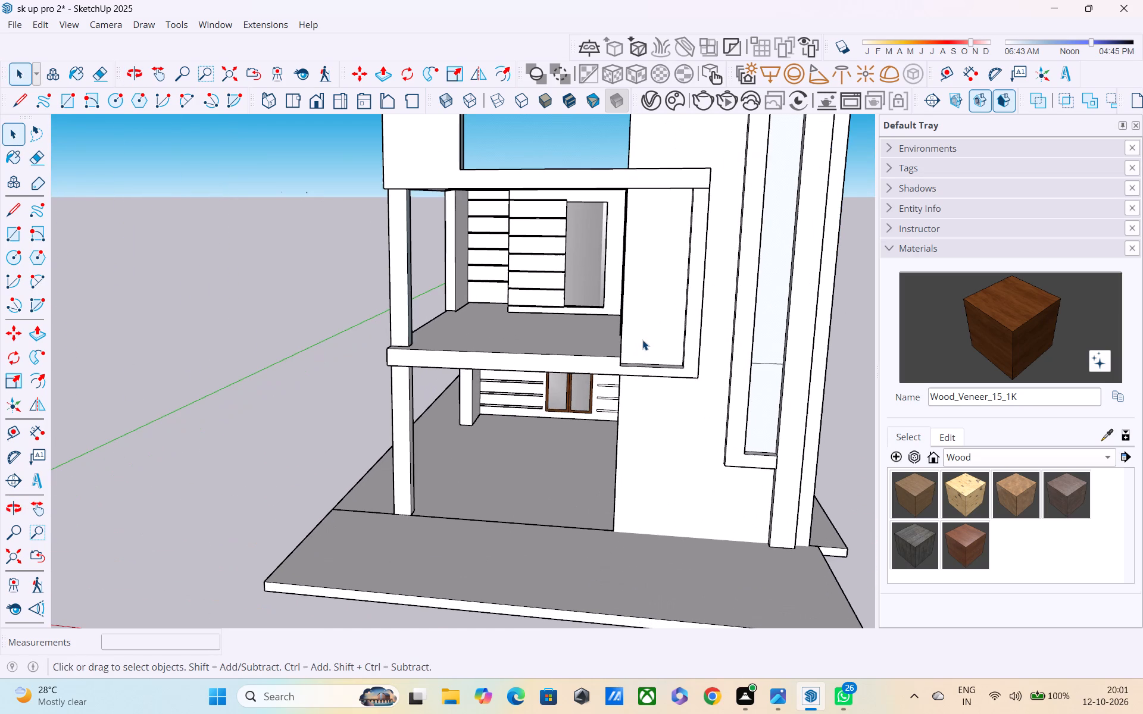
{"action": "scroll", "coordinate": [624, 428], "scroll_direction": "down", "scroll_amount": 2}
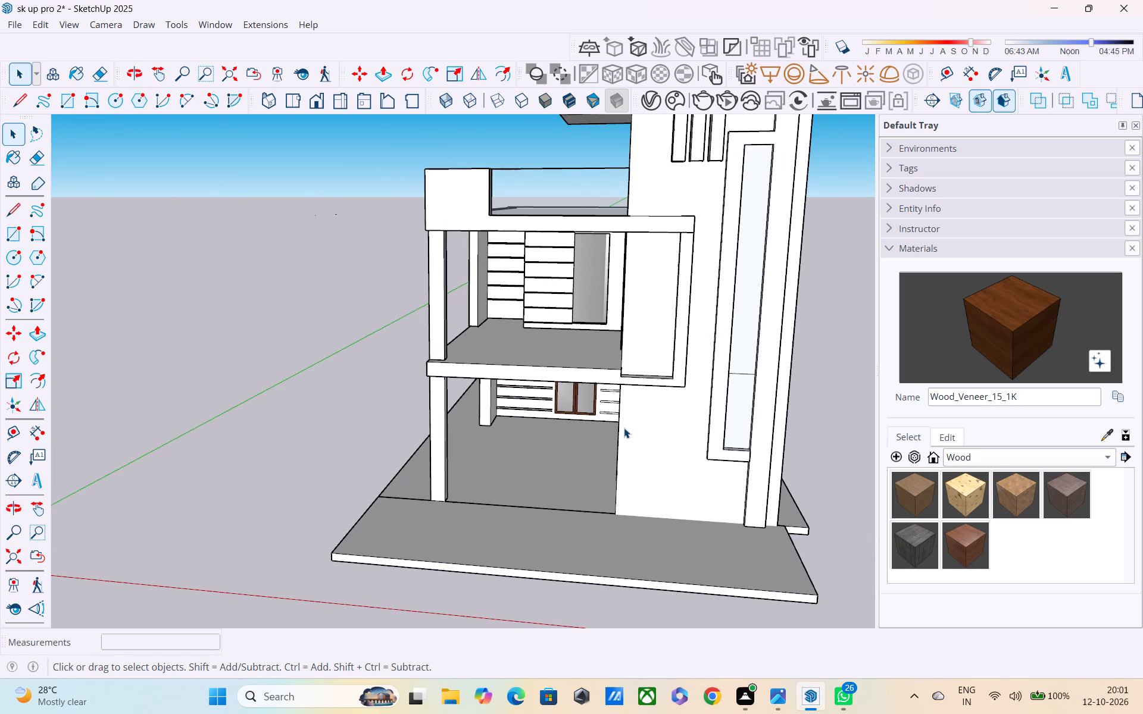
{"action": "scroll", "coordinate": [624, 428], "scroll_direction": "down", "scroll_amount": 1}
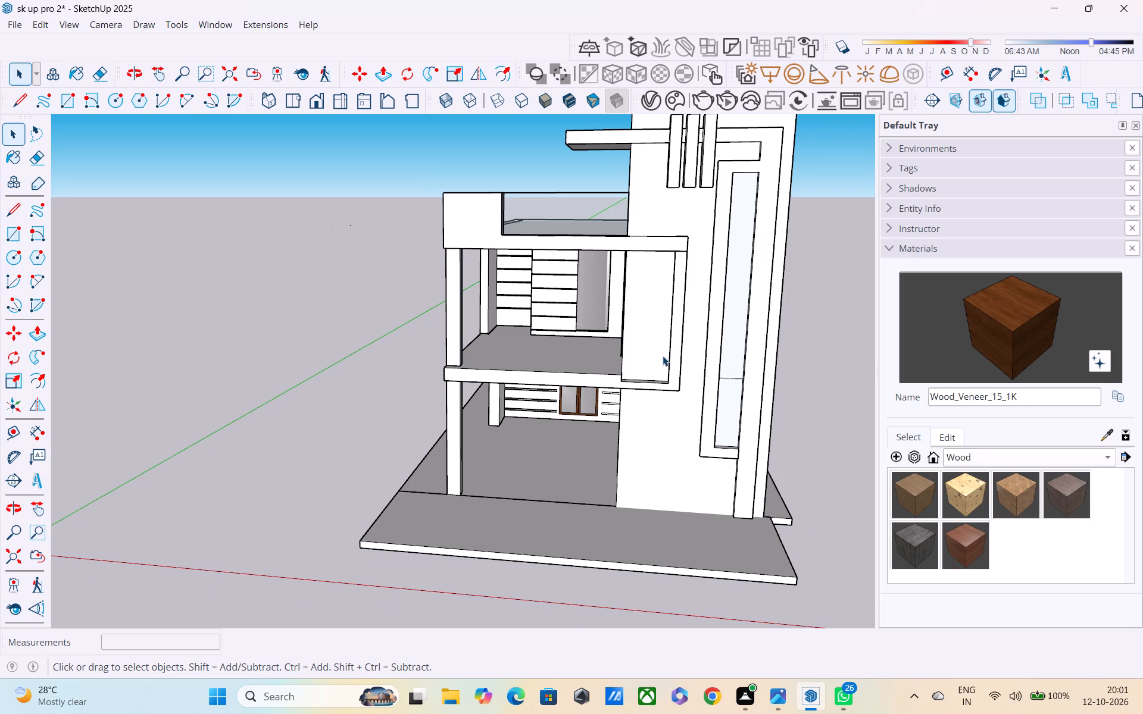
{"action": "scroll", "coordinate": [663, 356], "scroll_direction": "down", "scroll_amount": 2}
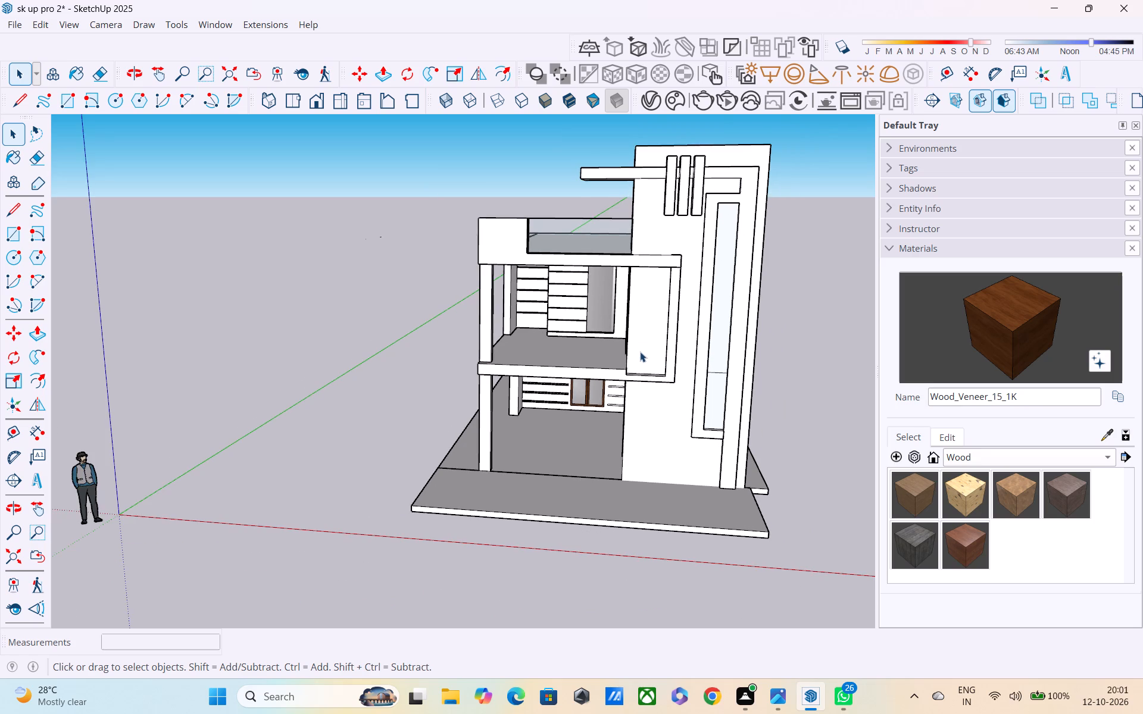
{"action": "middle_click_drag", "start_coordinate": [640, 352], "coordinate": [667, 405]}
{"action": "scroll", "coordinate": [663, 352], "scroll_direction": "down", "scroll_amount": 2}
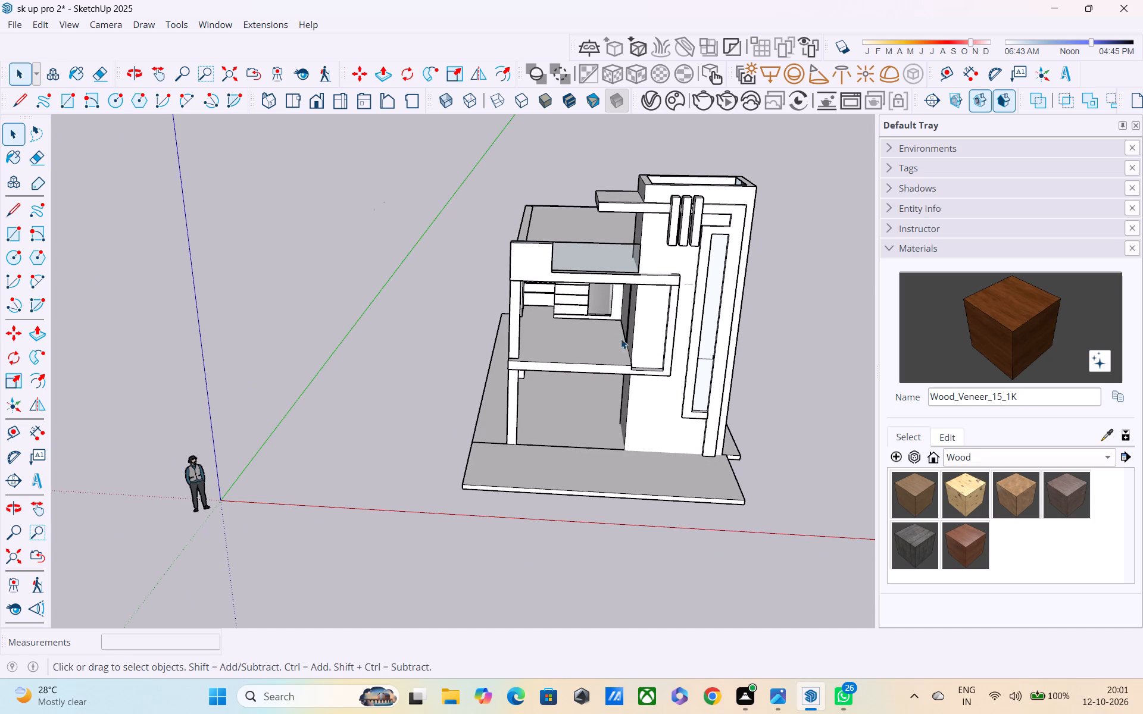
{"action": "middle_click_drag", "start_coordinate": [645, 295], "coordinate": [787, 270]}
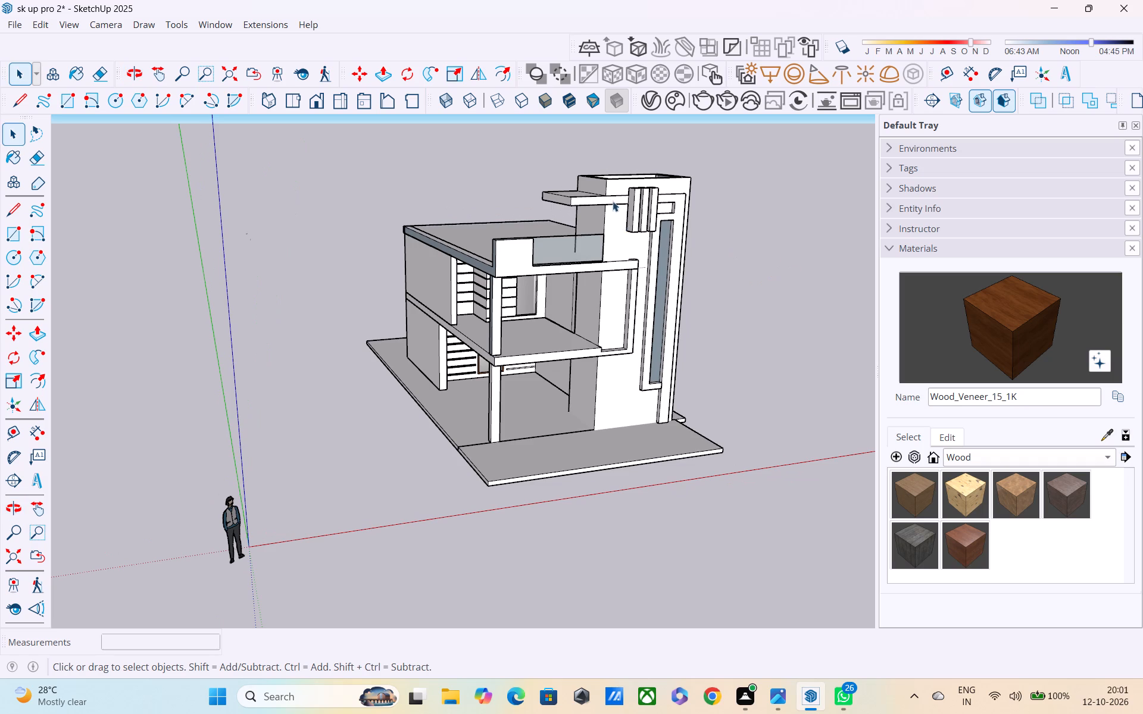
Open the tower group and Push/Pull the free end face of its upper canopy slab outward about 11 1/2".
{"action": "triple_click", "coordinate": [606, 199]}
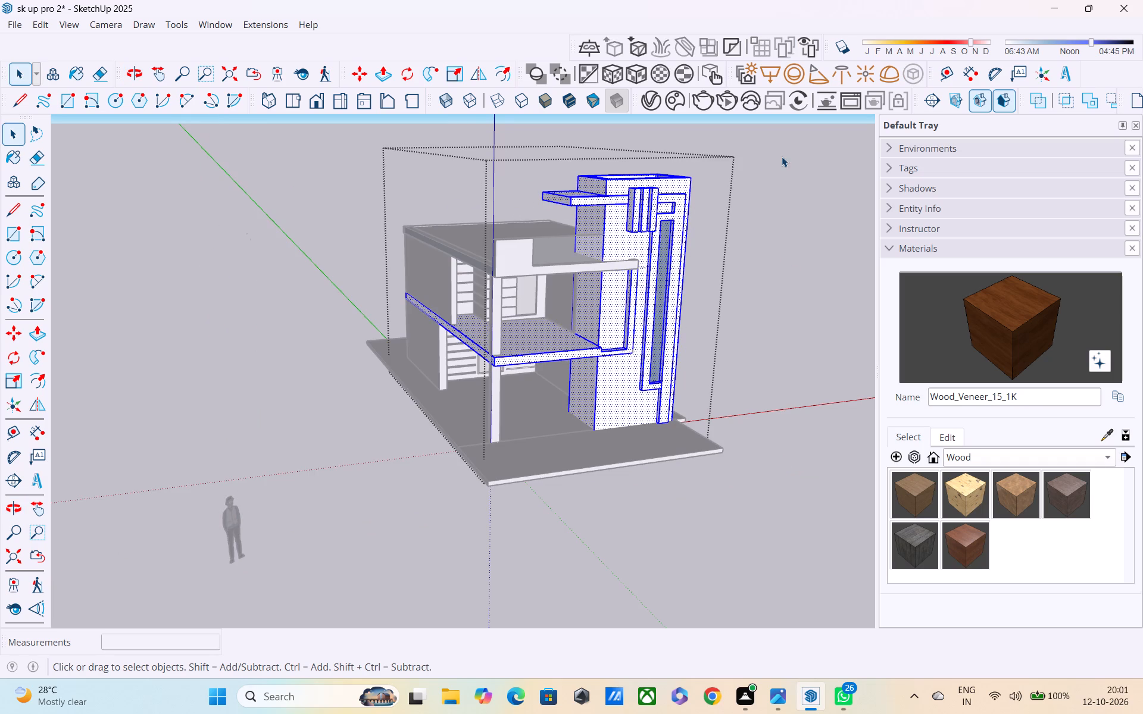
{"action": "left_click", "coordinate": [782, 156]}
{"action": "key", "text": "p"}
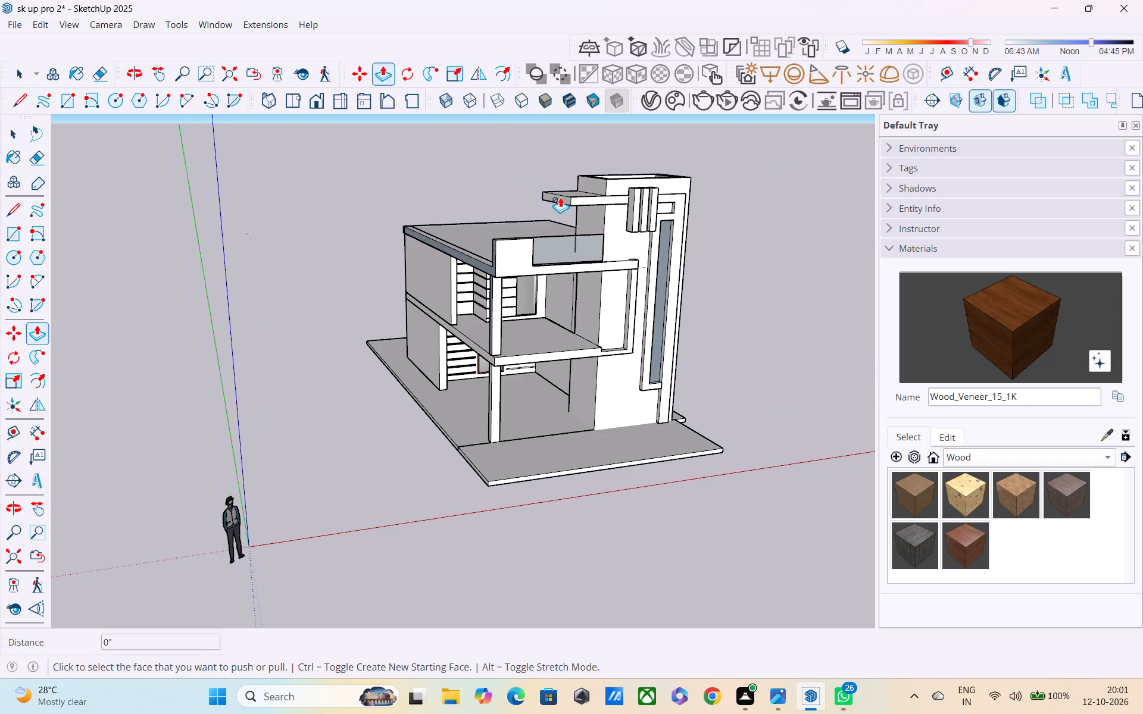
{"action": "left_click", "coordinate": [558, 195]}
{"action": "right_click", "coordinate": [558, 195]}
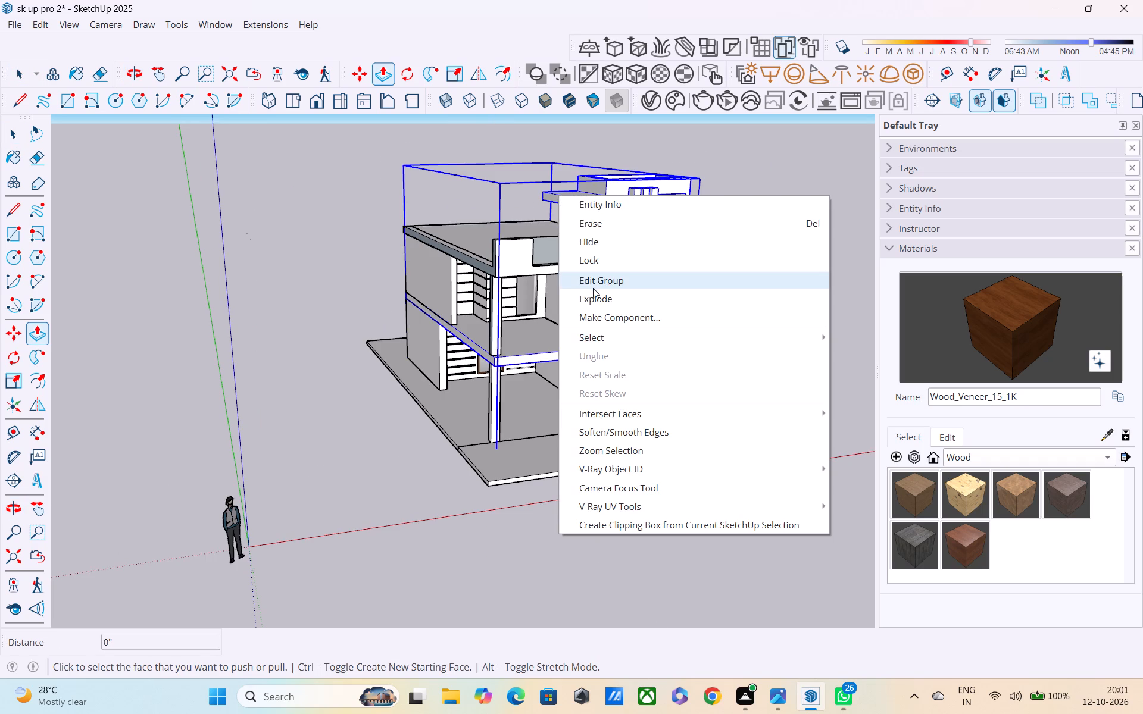
{"action": "left_click", "coordinate": [593, 284]}
{"action": "scroll", "coordinate": [569, 221], "scroll_direction": "up", "scroll_amount": 3}
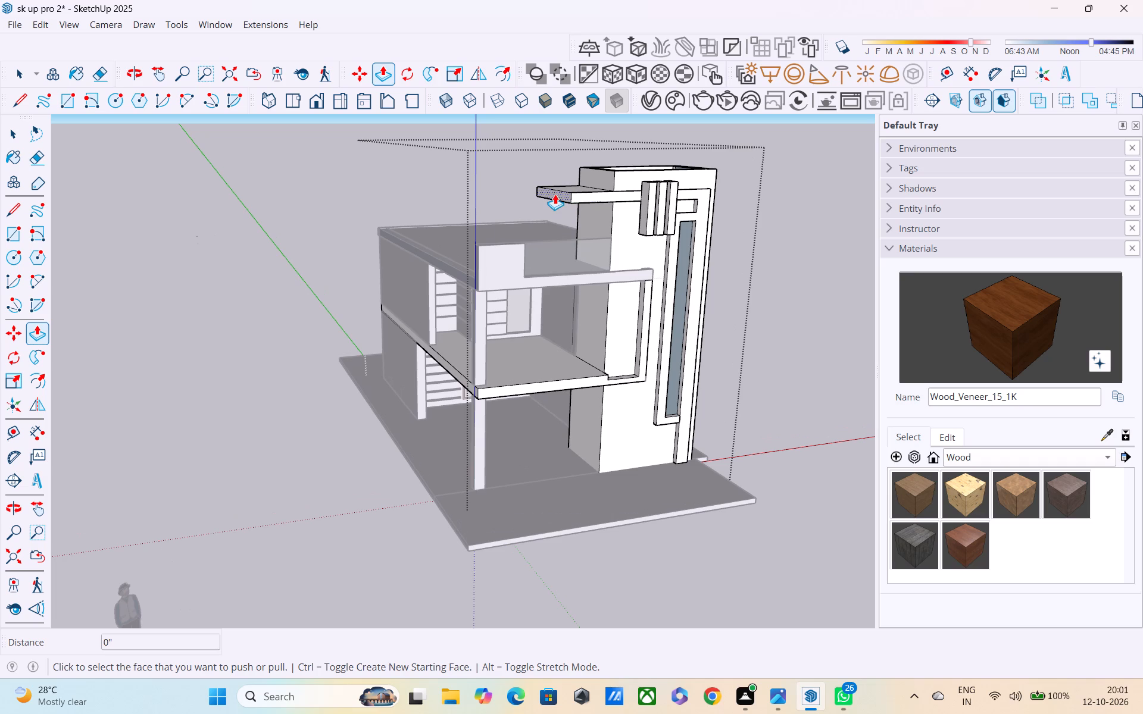
{"action": "left_click", "coordinate": [554, 188]}
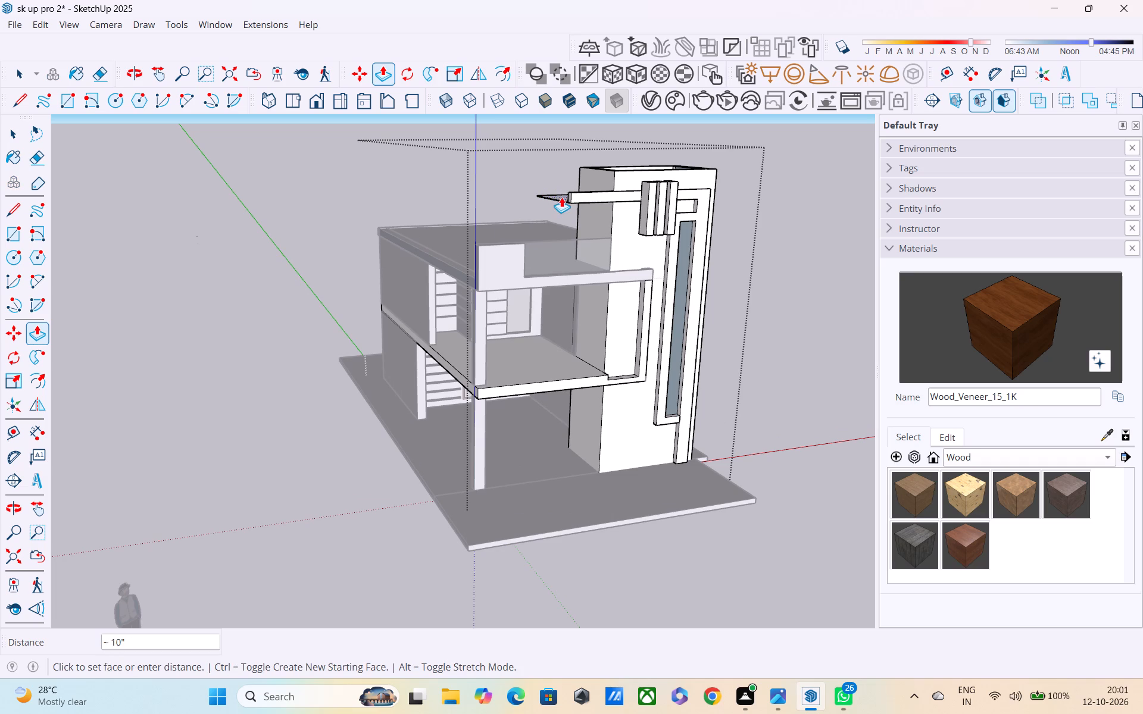
{"action": "key", "text": "Escape"}
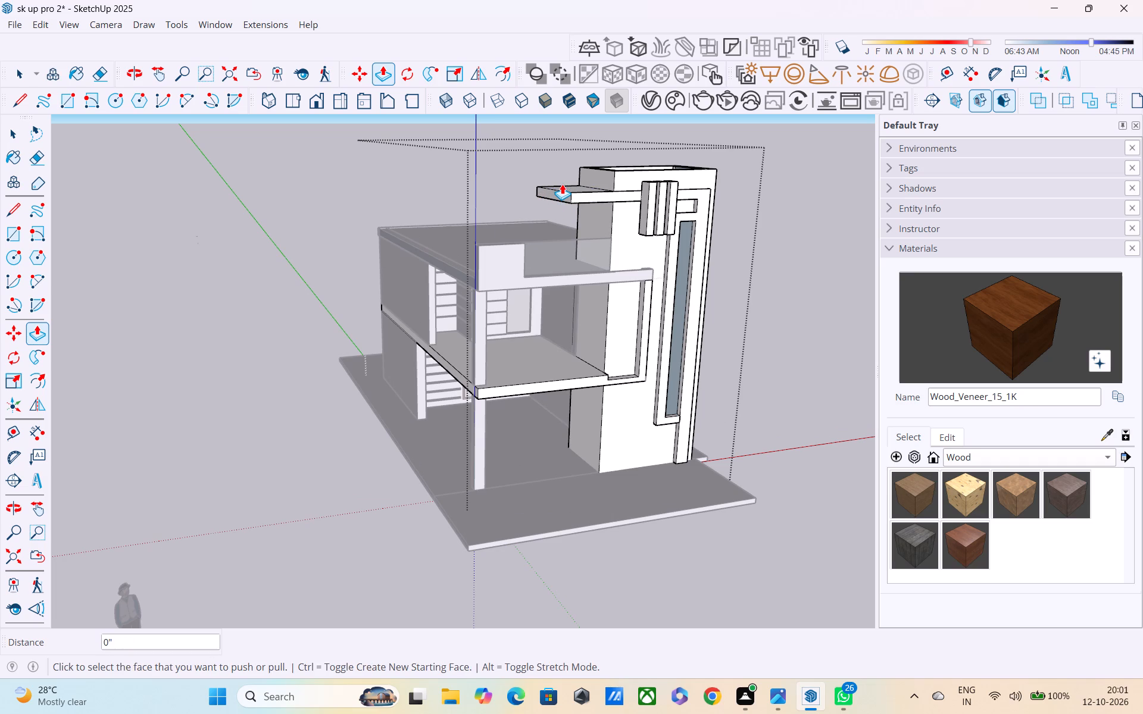
{"action": "scroll", "coordinate": [562, 192], "scroll_direction": "up", "scroll_amount": 3}
{"action": "left_click", "coordinate": [562, 192]}
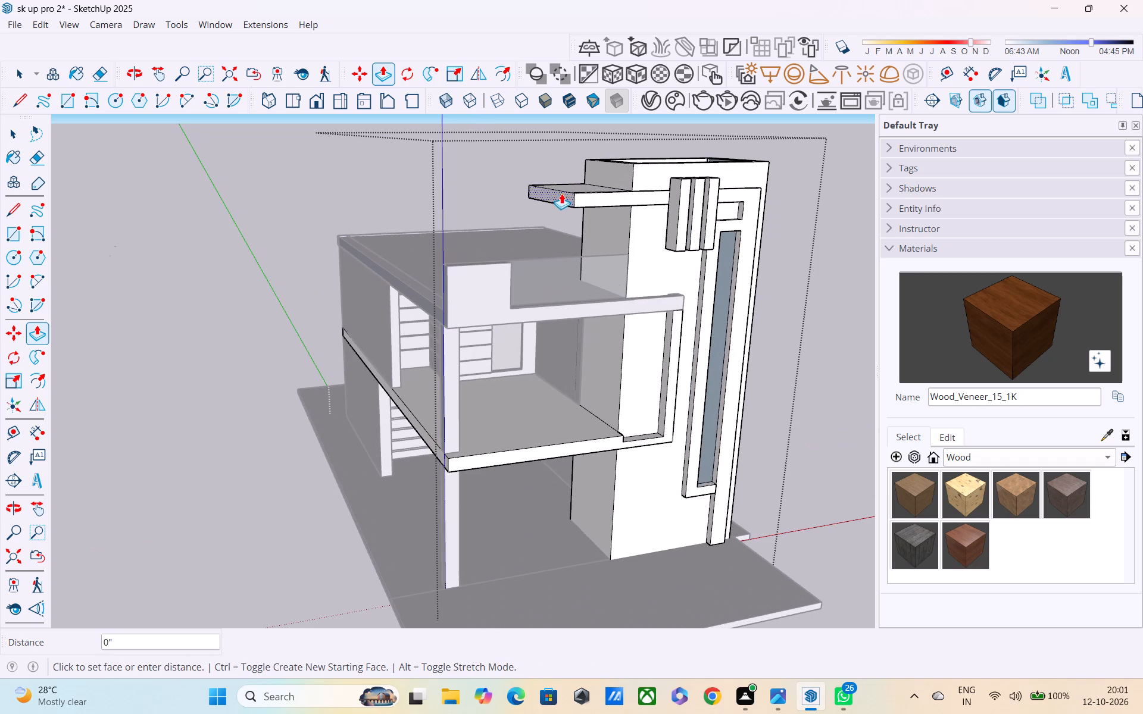
{"action": "left_click", "coordinate": [548, 198]}
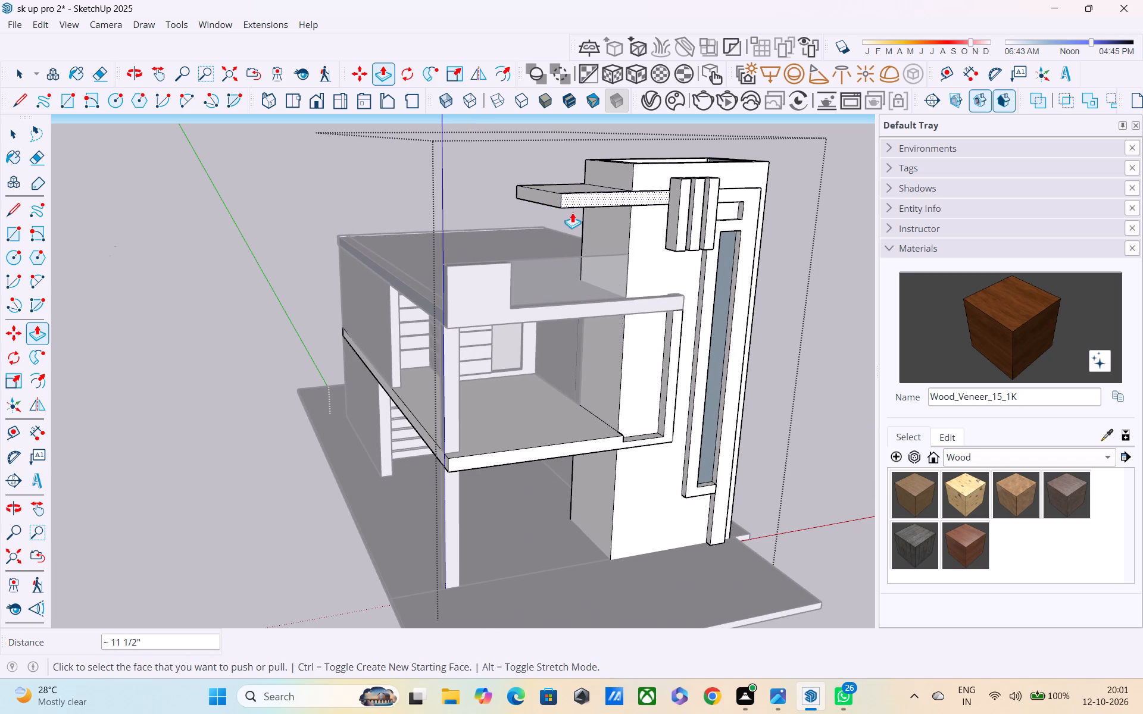
{"action": "scroll", "coordinate": [377, 247], "scroll_direction": "down", "scroll_amount": 2}
{"action": "key", "text": "Escape"}
{"action": "key", "text": "space"}
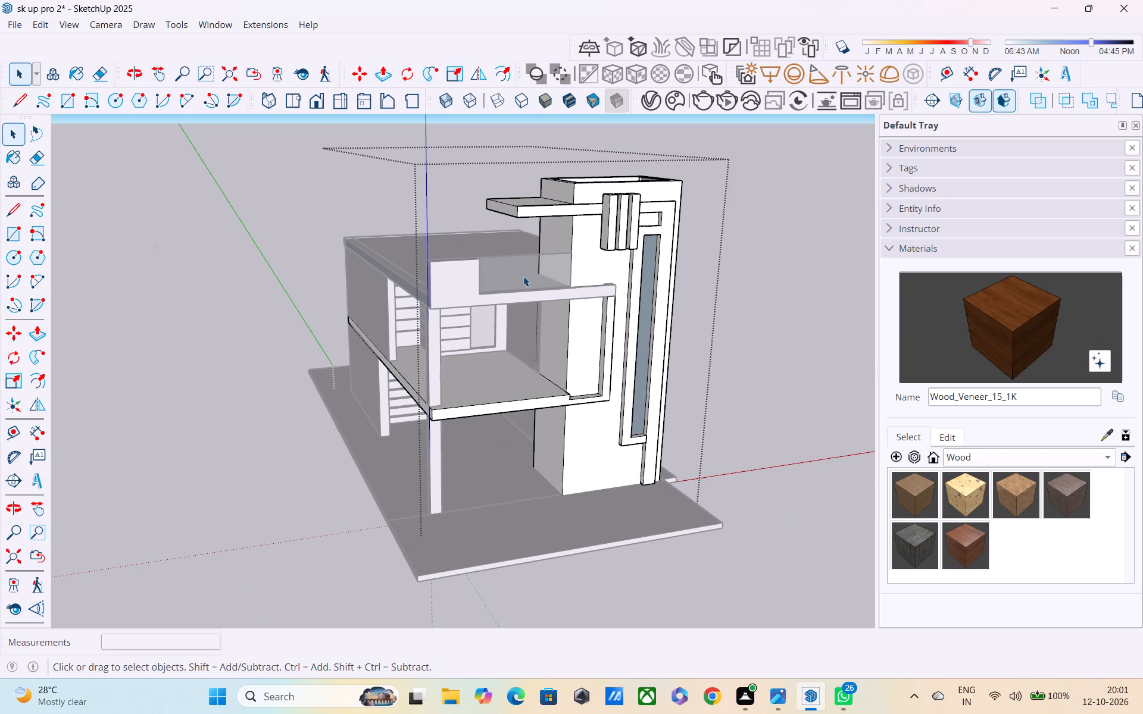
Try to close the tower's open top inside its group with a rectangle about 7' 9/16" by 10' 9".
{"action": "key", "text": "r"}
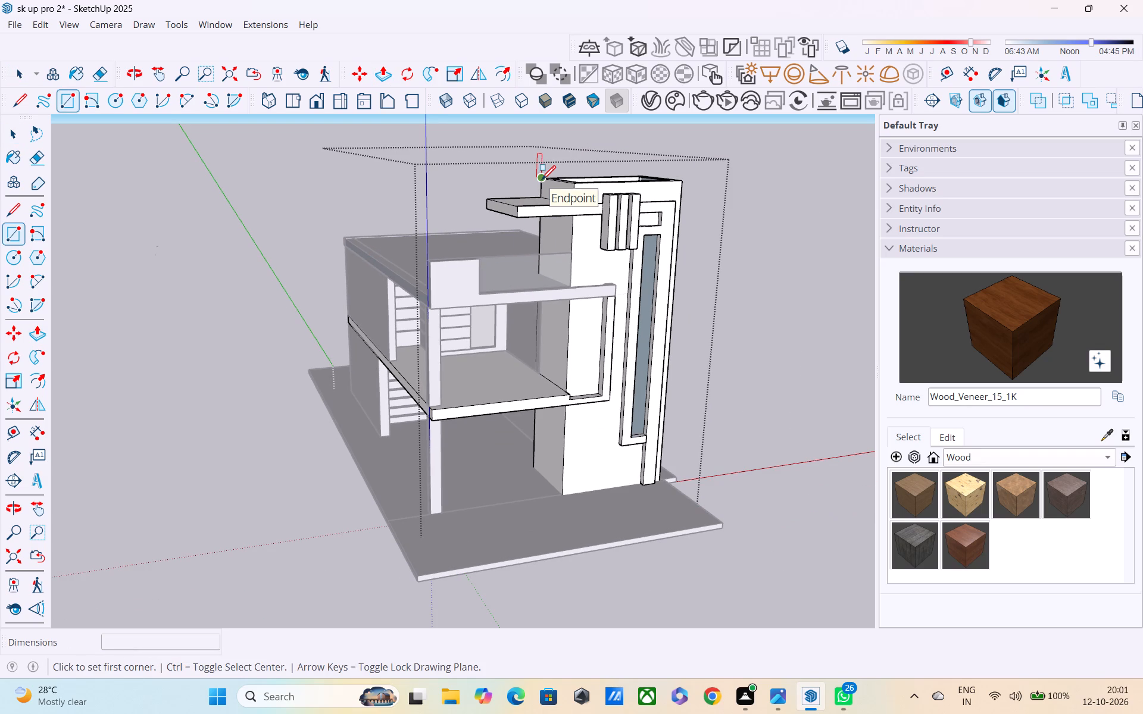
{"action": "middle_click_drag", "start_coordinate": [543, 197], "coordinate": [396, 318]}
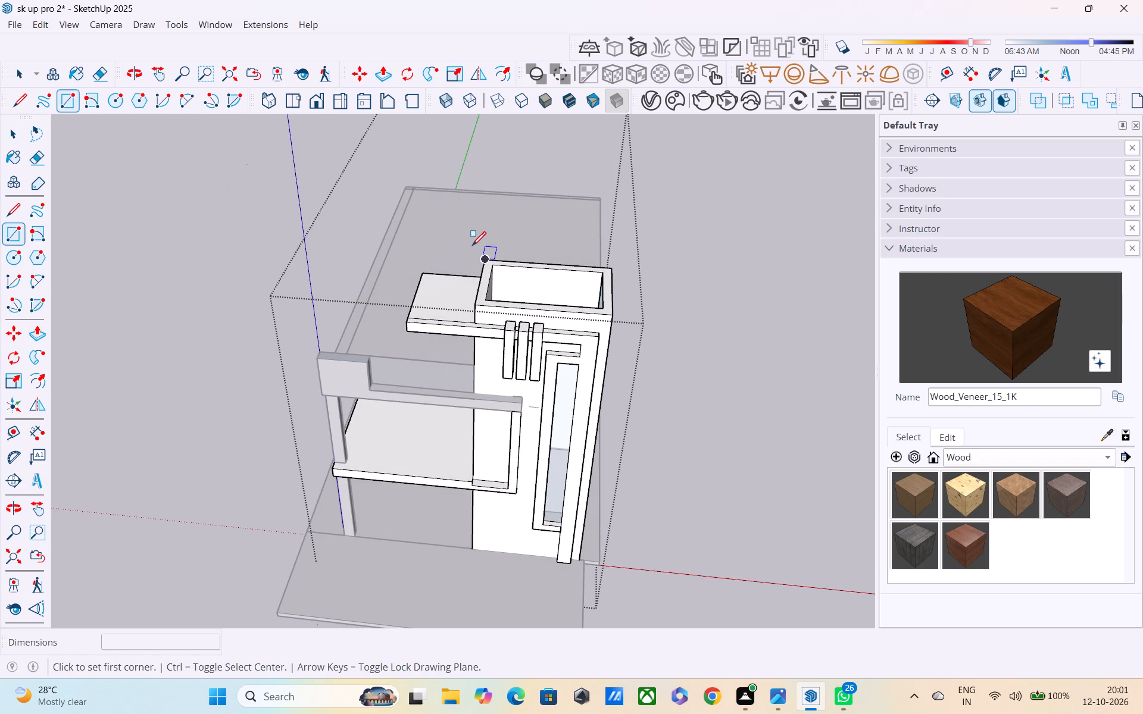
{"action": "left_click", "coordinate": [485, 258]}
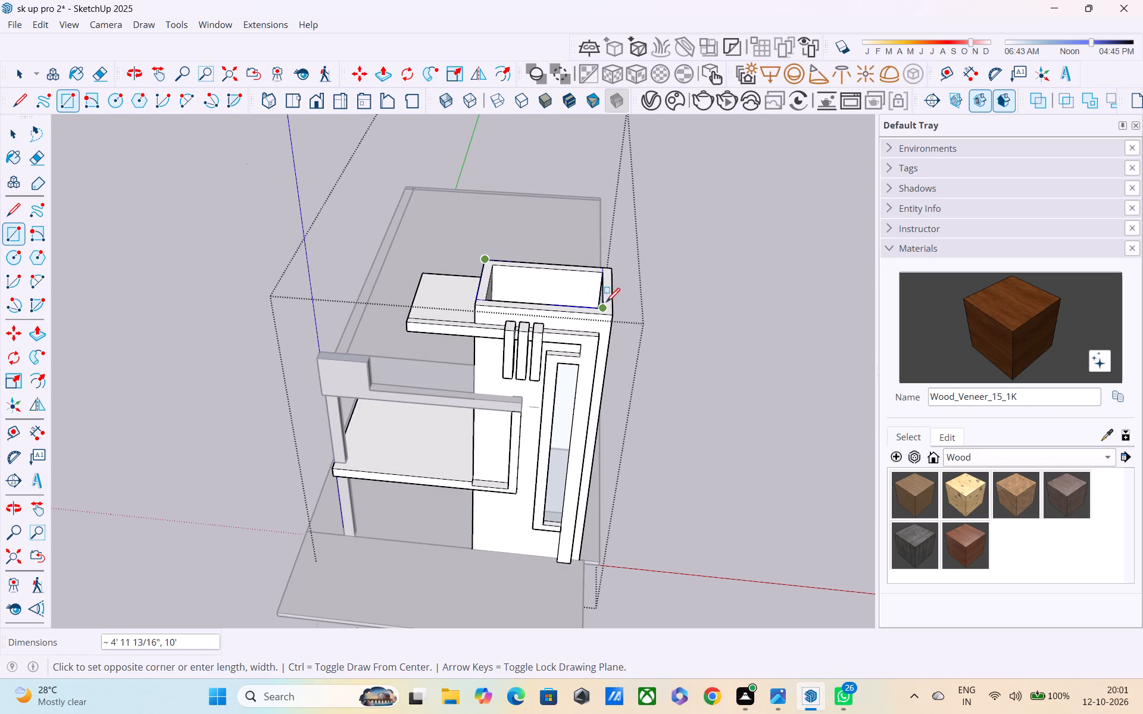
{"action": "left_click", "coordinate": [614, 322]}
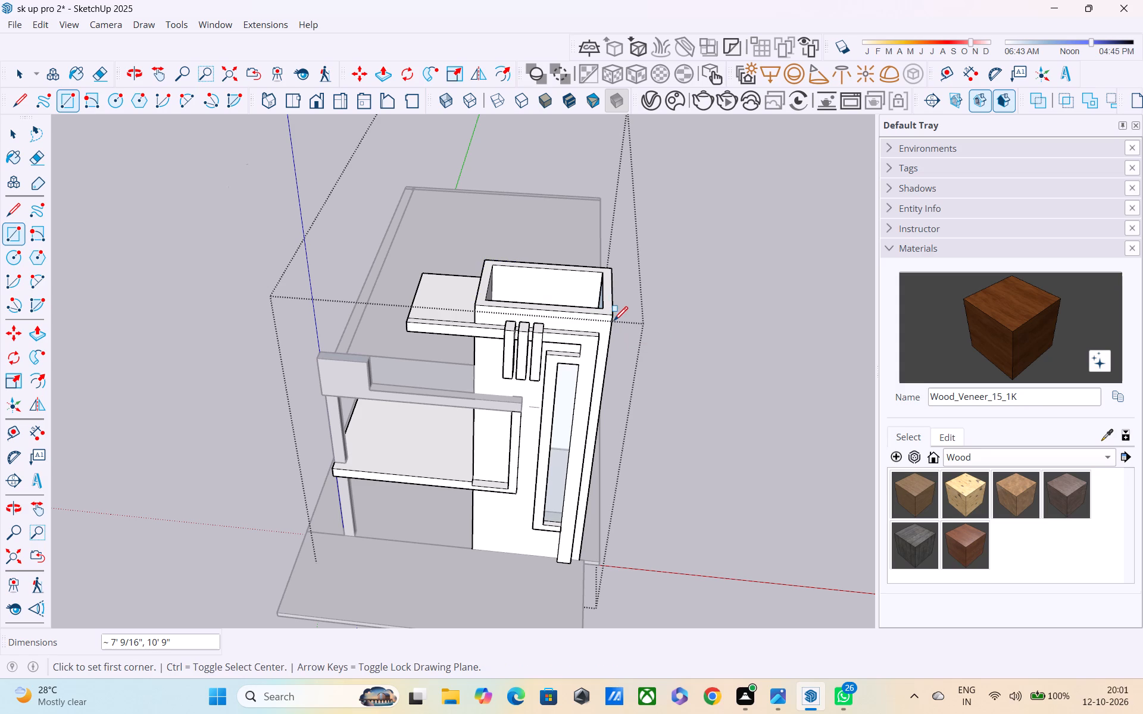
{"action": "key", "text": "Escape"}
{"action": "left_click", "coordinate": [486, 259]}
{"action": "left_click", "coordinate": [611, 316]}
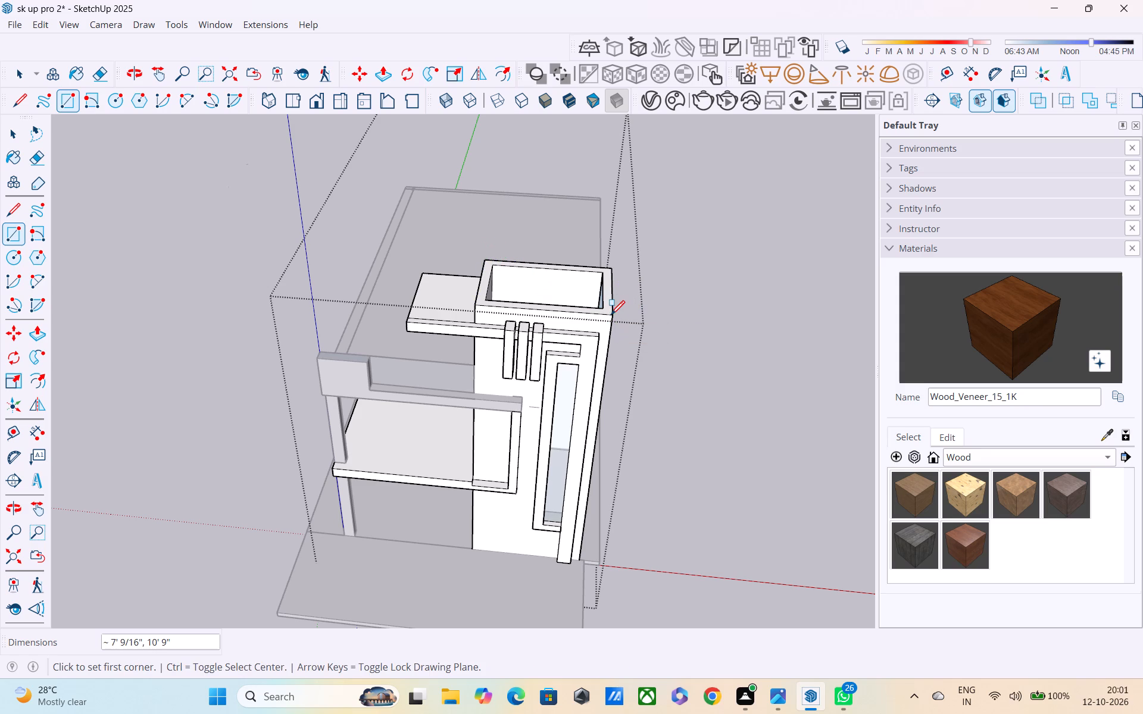
Reverse the inner back face inside the tower's open top and leave the tower group.
{"action": "middle_click_drag", "start_coordinate": [541, 327], "coordinate": [616, 456]}
{"action": "scroll", "coordinate": [616, 449], "scroll_direction": "up", "scroll_amount": 1}
{"action": "key", "text": "space"}
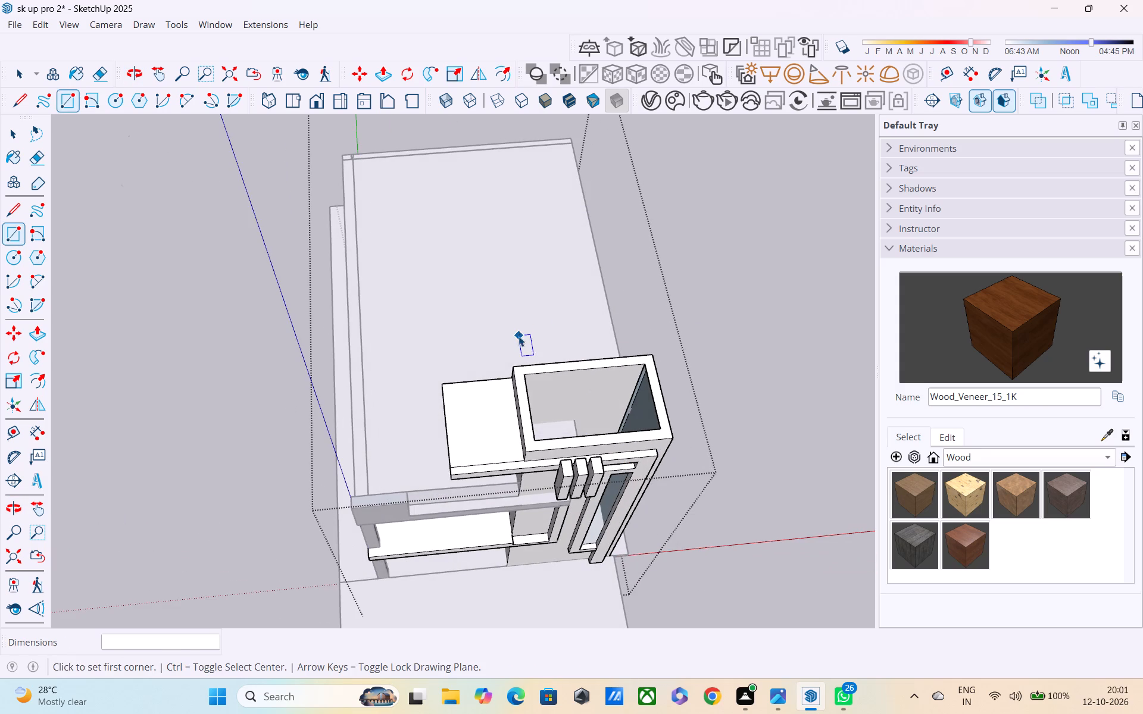
{"action": "key", "text": "space"}
{"action": "left_click", "coordinate": [570, 402]}
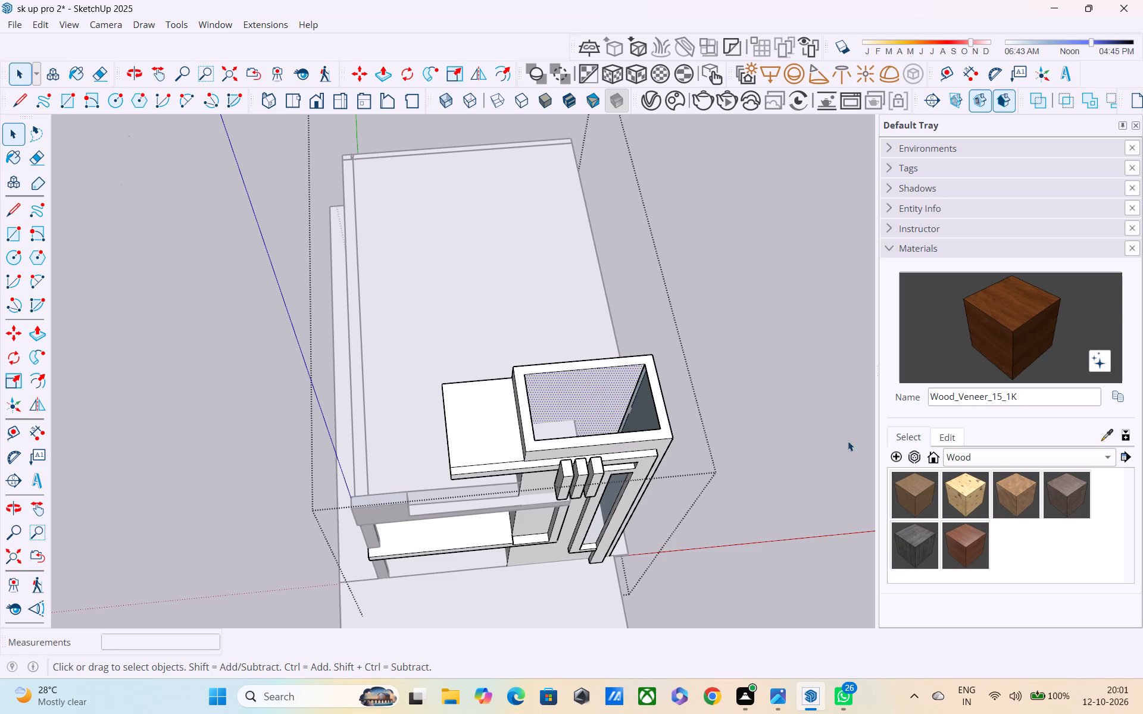
{"action": "right_click", "coordinate": [611, 409]}
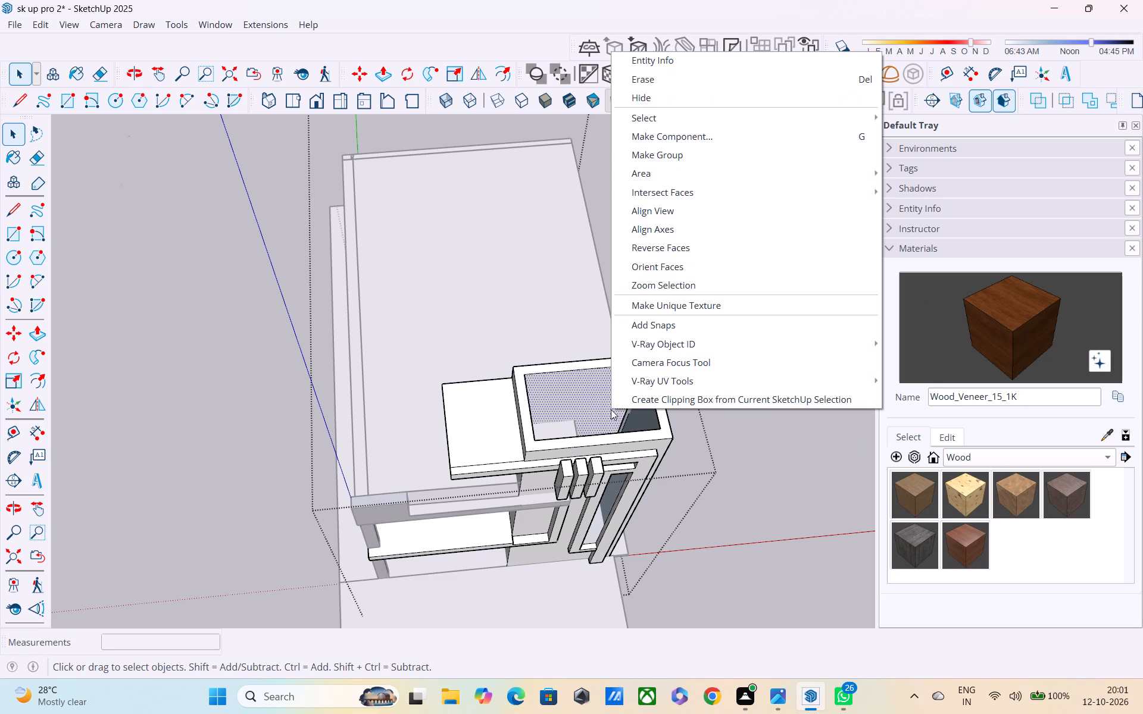
{"action": "left_click", "coordinate": [681, 253]}
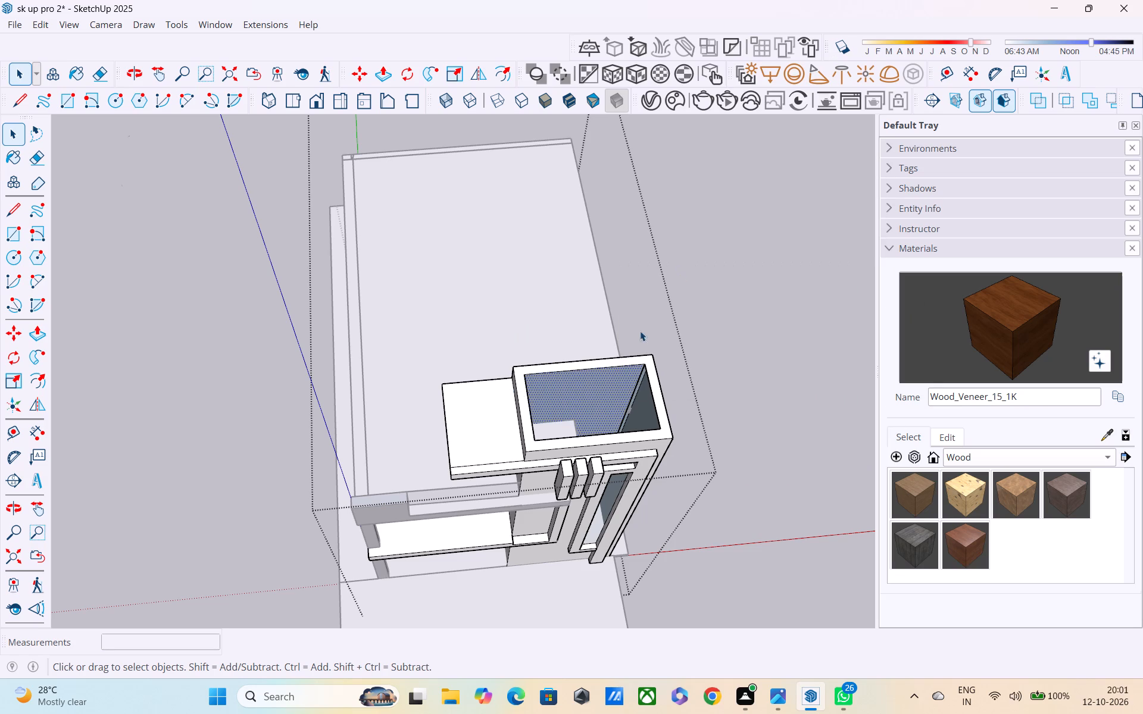
{"action": "left_click", "coordinate": [607, 394]}
{"action": "left_click", "coordinate": [605, 408]}
{"action": "middle_click_drag", "start_coordinate": [561, 349], "coordinate": [638, 250]}
{"action": "left_click", "coordinate": [627, 267]}
{"action": "key", "text": "Escape"}
{"action": "key", "text": "Escape"}
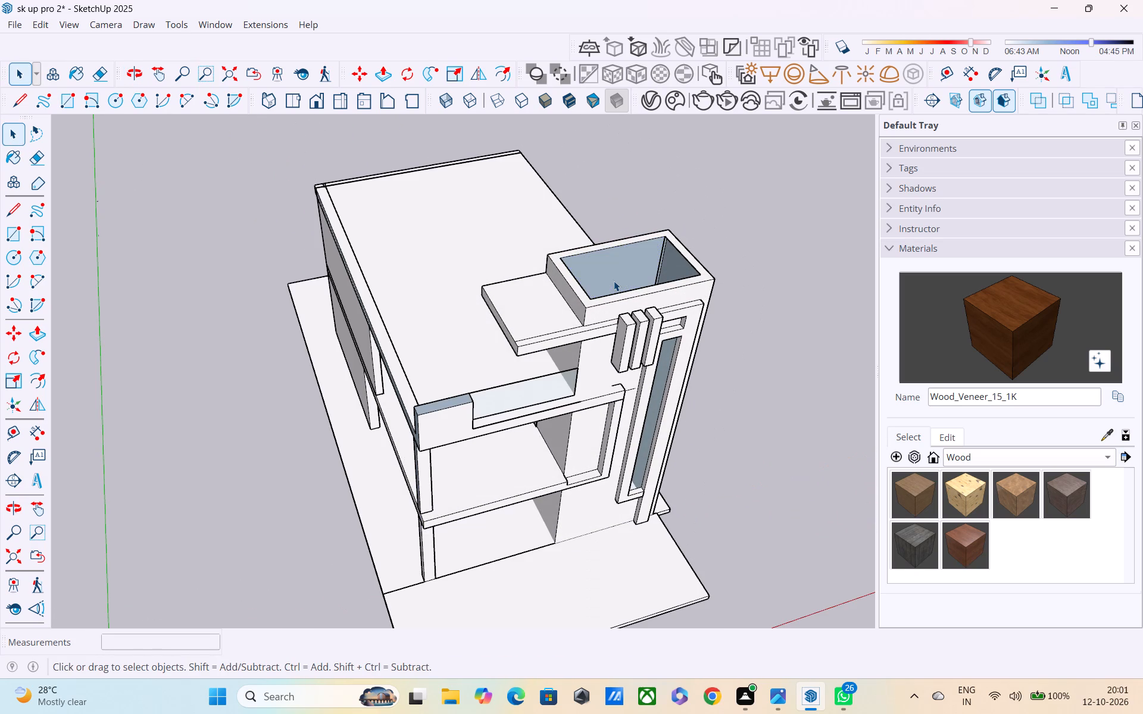
Draw a rectangle outside the tower group, covering the tower's open top between its opposite outer corners.
{"action": "middle_click_drag", "start_coordinate": [614, 281], "coordinate": [351, 308]}
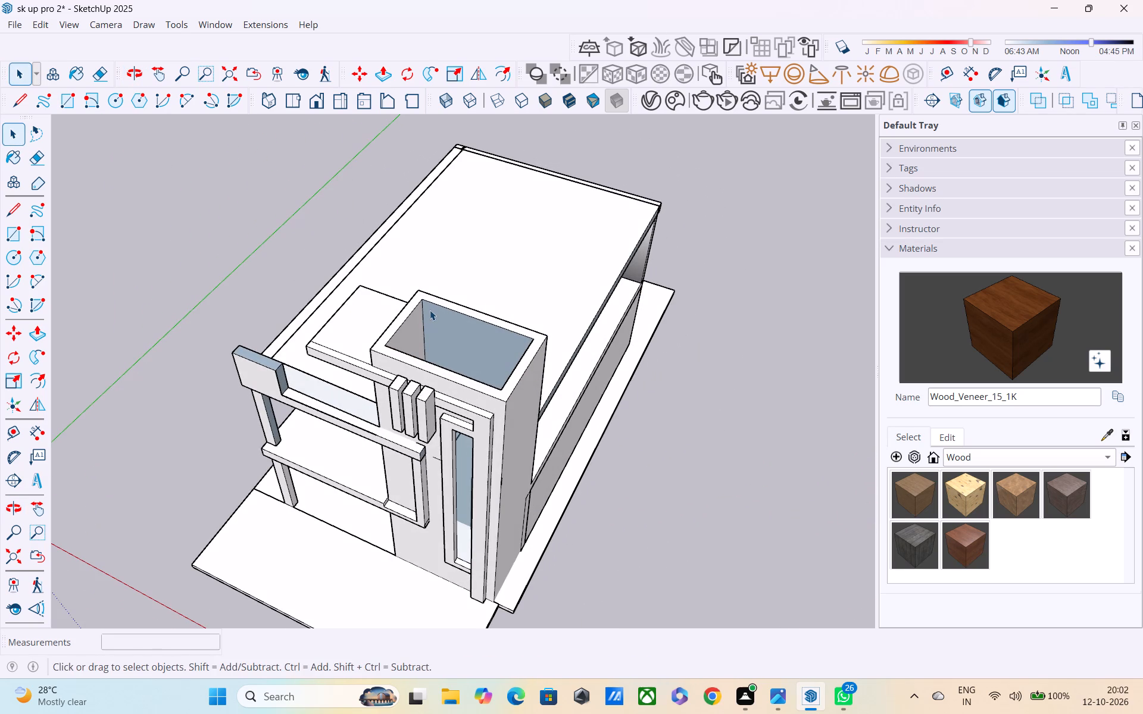
{"action": "key", "text": "r"}
{"action": "left_click", "coordinate": [423, 289]}
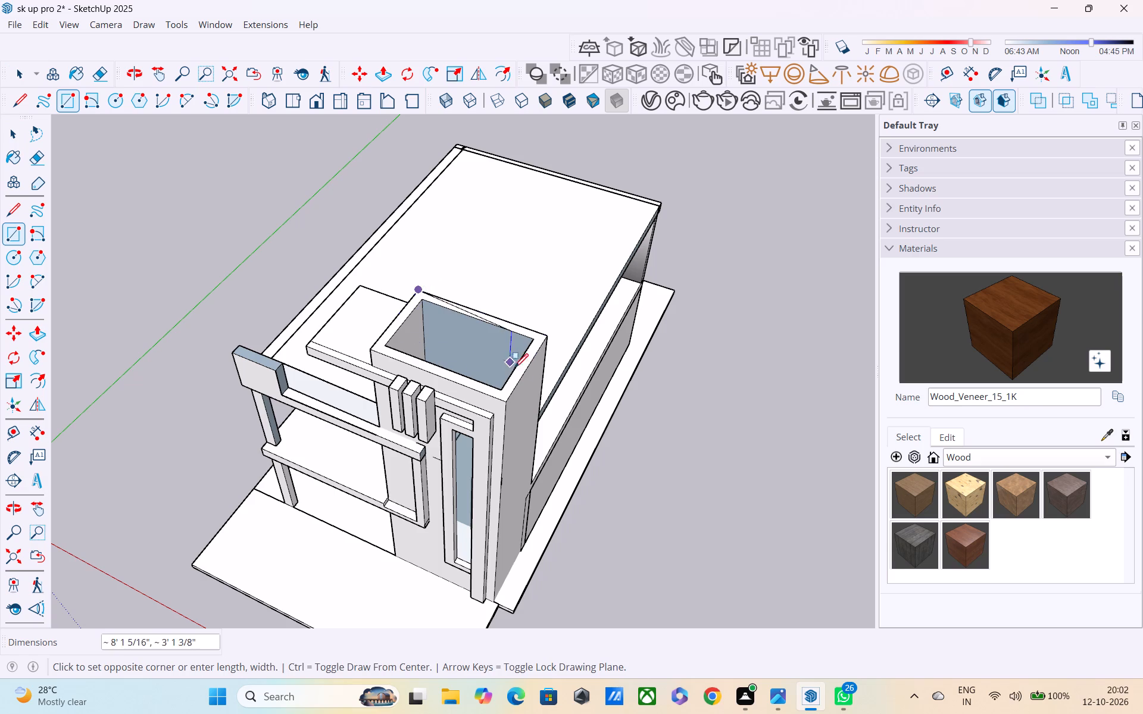
{"action": "left_click", "coordinate": [507, 402]}
{"action": "middle_click_drag", "start_coordinate": [480, 346], "coordinate": [482, 309]}
{"action": "key", "text": "space"}
Push/Pull the rectangle covering the tower's top upward about 1' 2 1/8" to form a roof slab.
{"action": "key", "text": "p"}
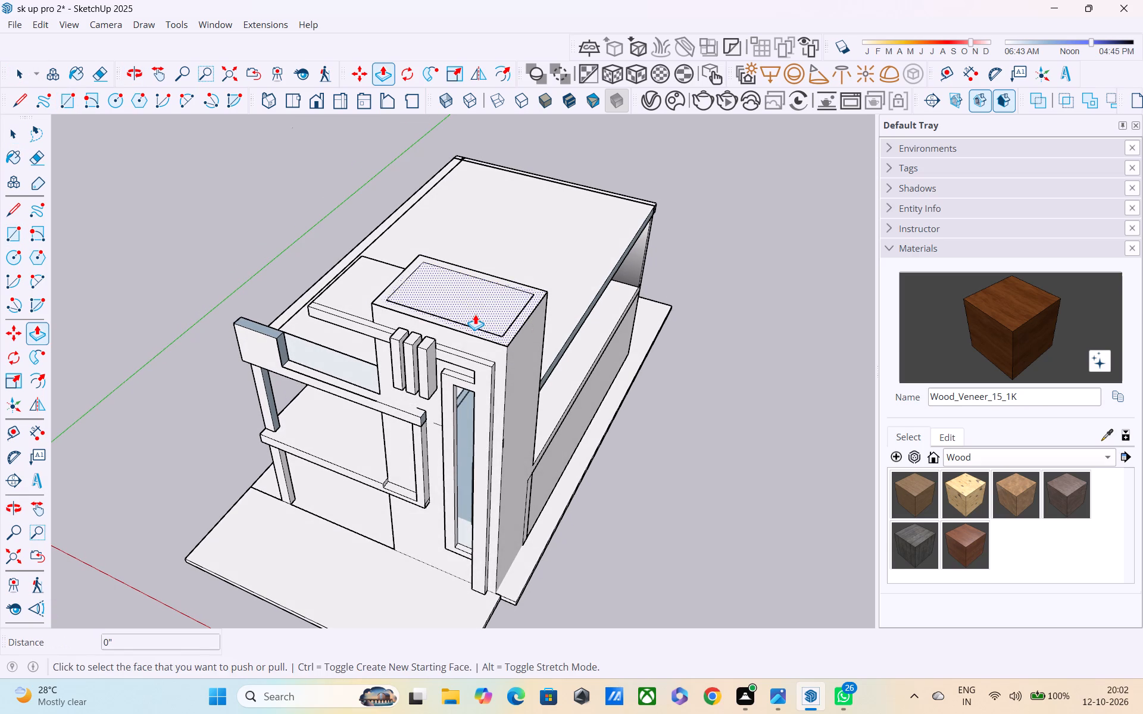
{"action": "left_click", "coordinate": [470, 292]}
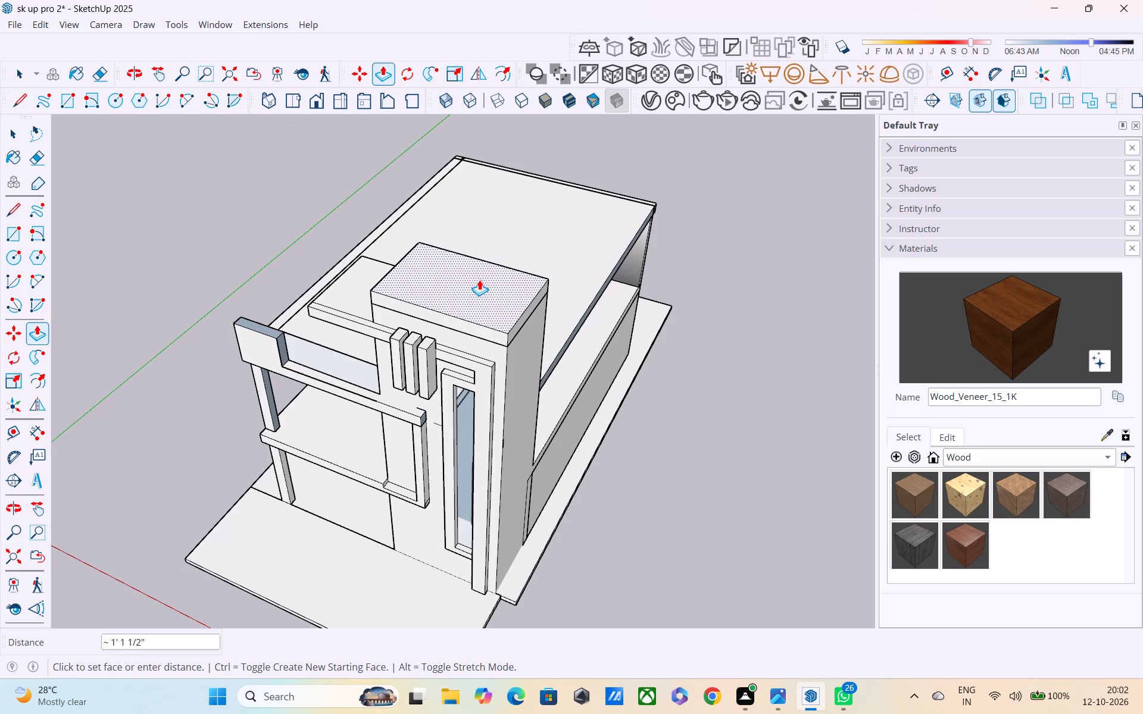
{"action": "key", "text": "Escape"}
{"action": "left_click", "coordinate": [479, 292]}
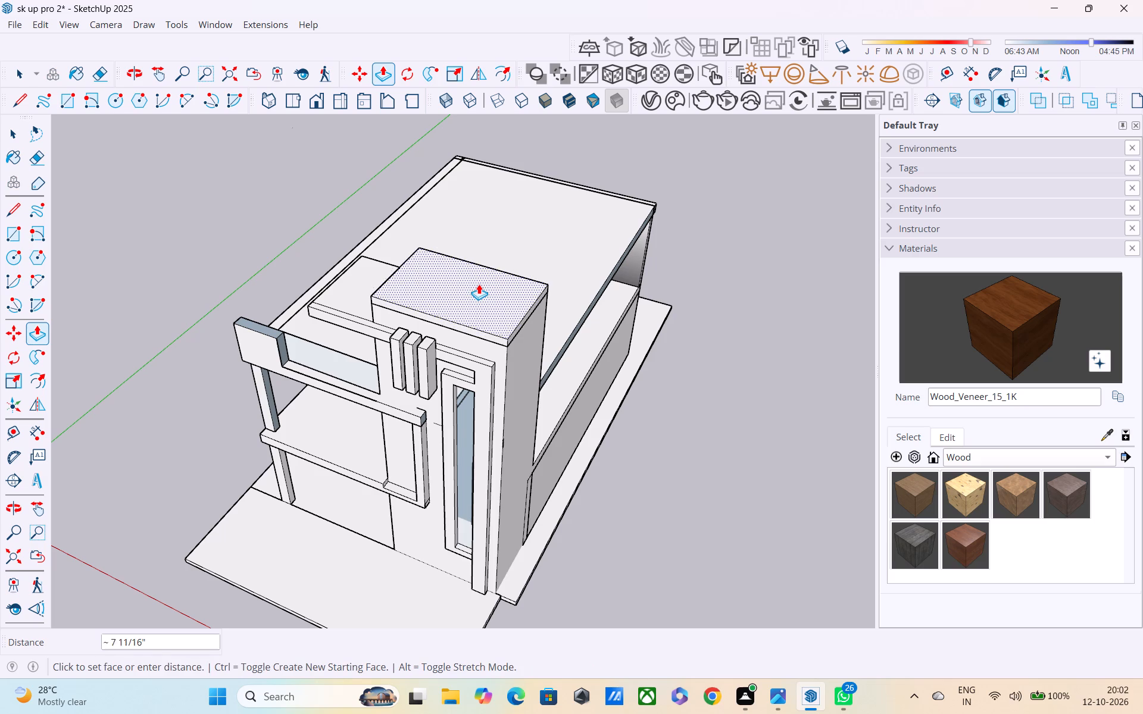
{"action": "key", "text": "Escape"}
{"action": "left_click", "coordinate": [480, 293]}
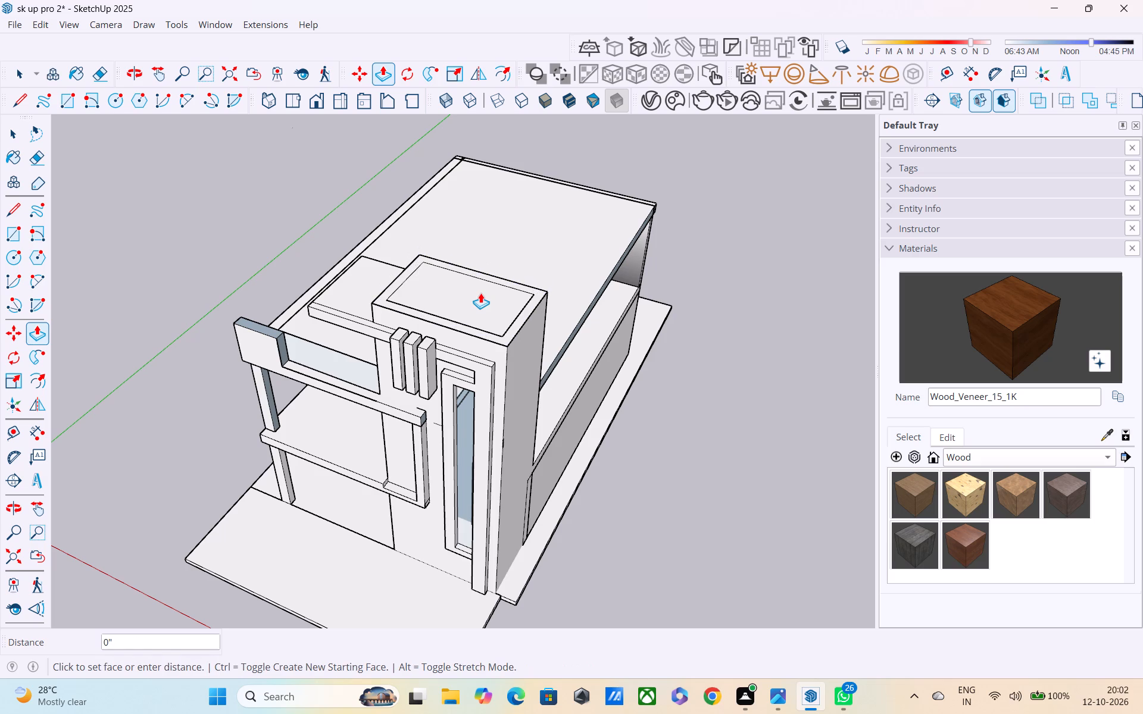
{"action": "left_click", "coordinate": [486, 280]}
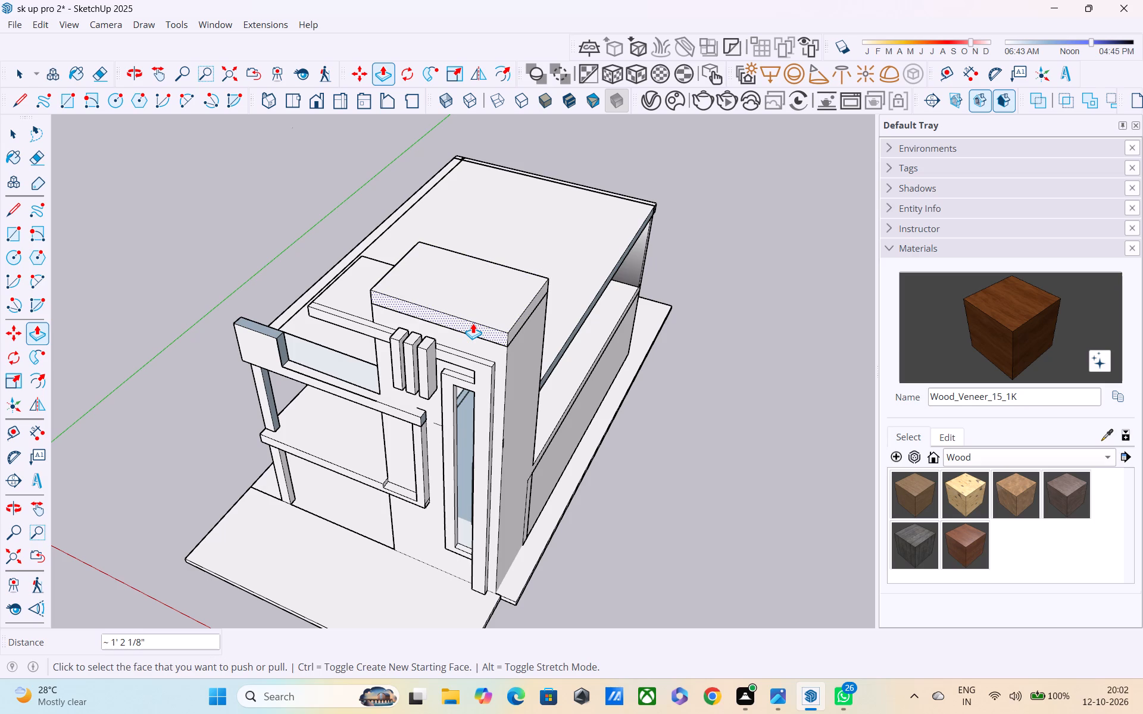
Extend the tower roof slab outward about 2' 1 1/4" at the front, 8 3/8" on the outer side and 1' 9 3/4" on the canopy side.
{"action": "left_click", "coordinate": [473, 323]}
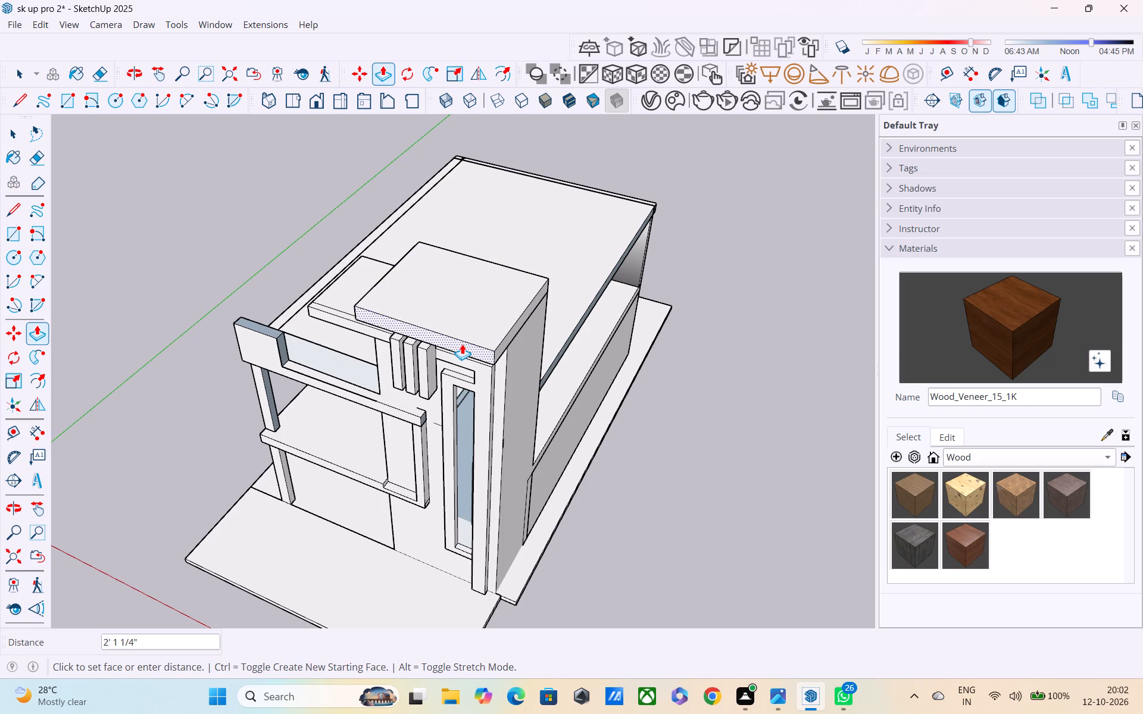
{"action": "left_click", "coordinate": [462, 344]}
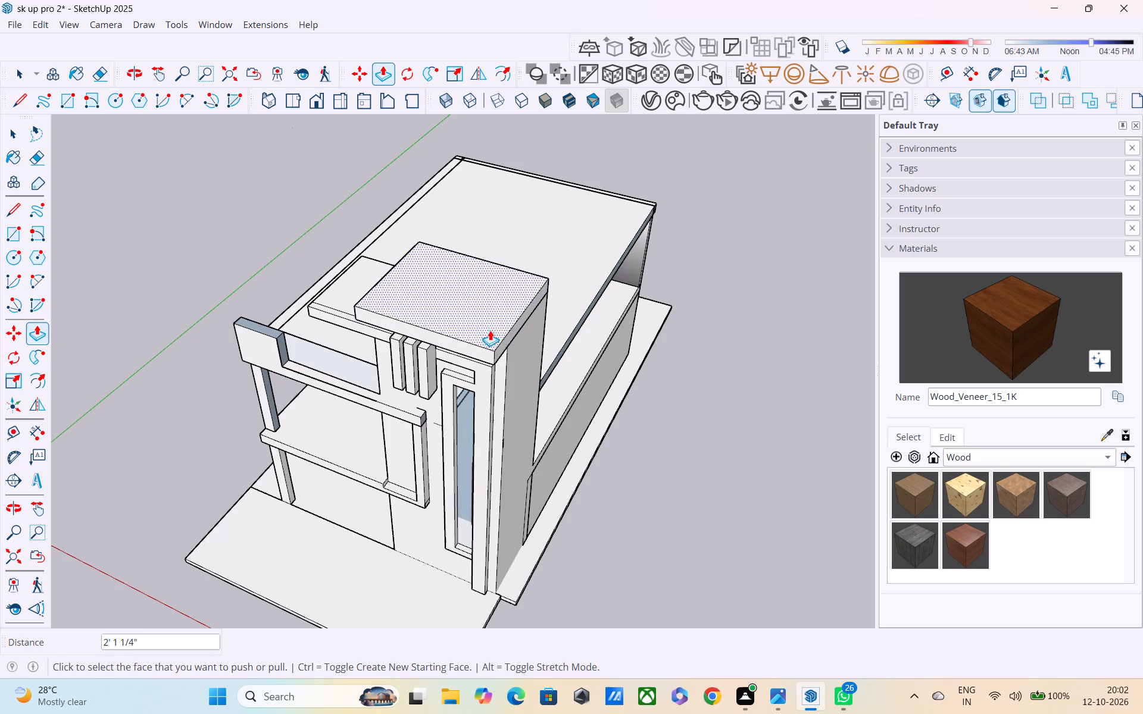
{"action": "left_click", "coordinate": [521, 326]}
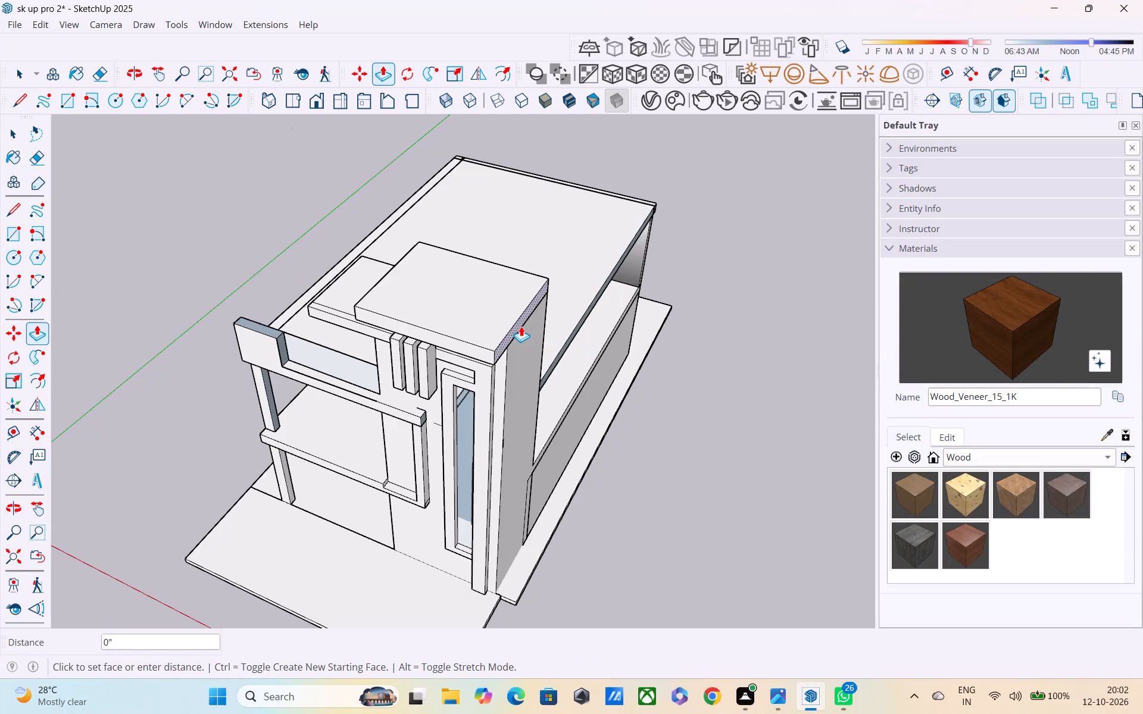
{"action": "scroll", "coordinate": [529, 332], "scroll_direction": "down", "scroll_amount": 1}
{"action": "left_click", "coordinate": [529, 332]}
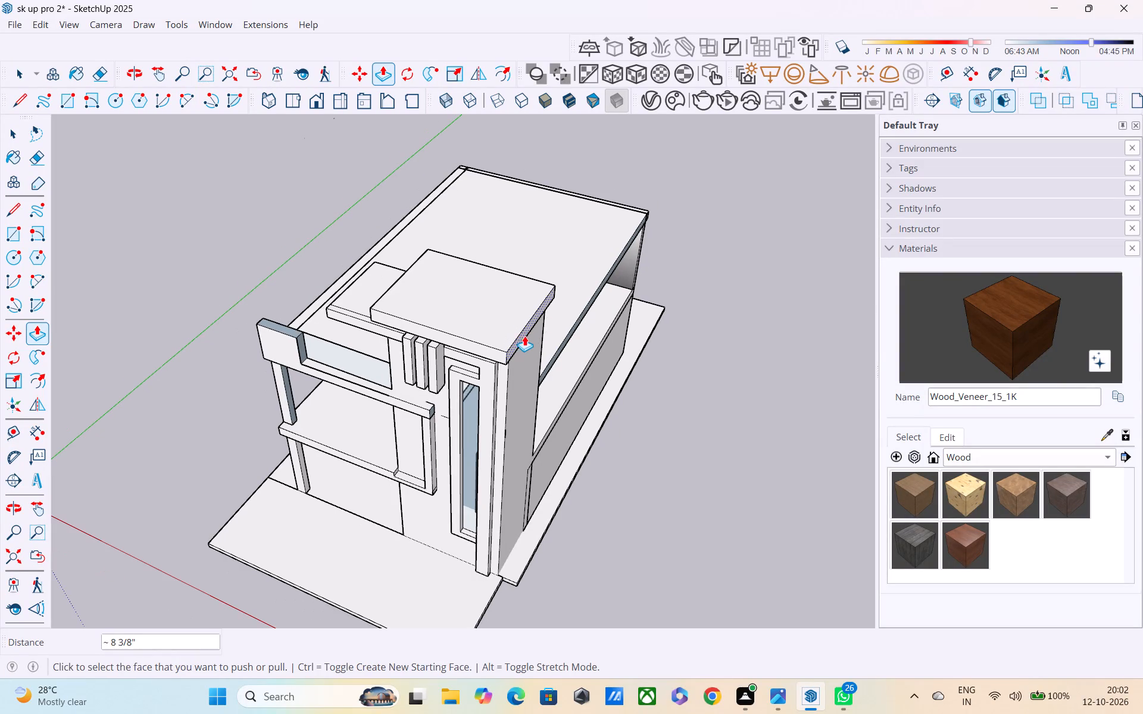
{"action": "middle_click_drag", "start_coordinate": [477, 337], "coordinate": [749, 270]}
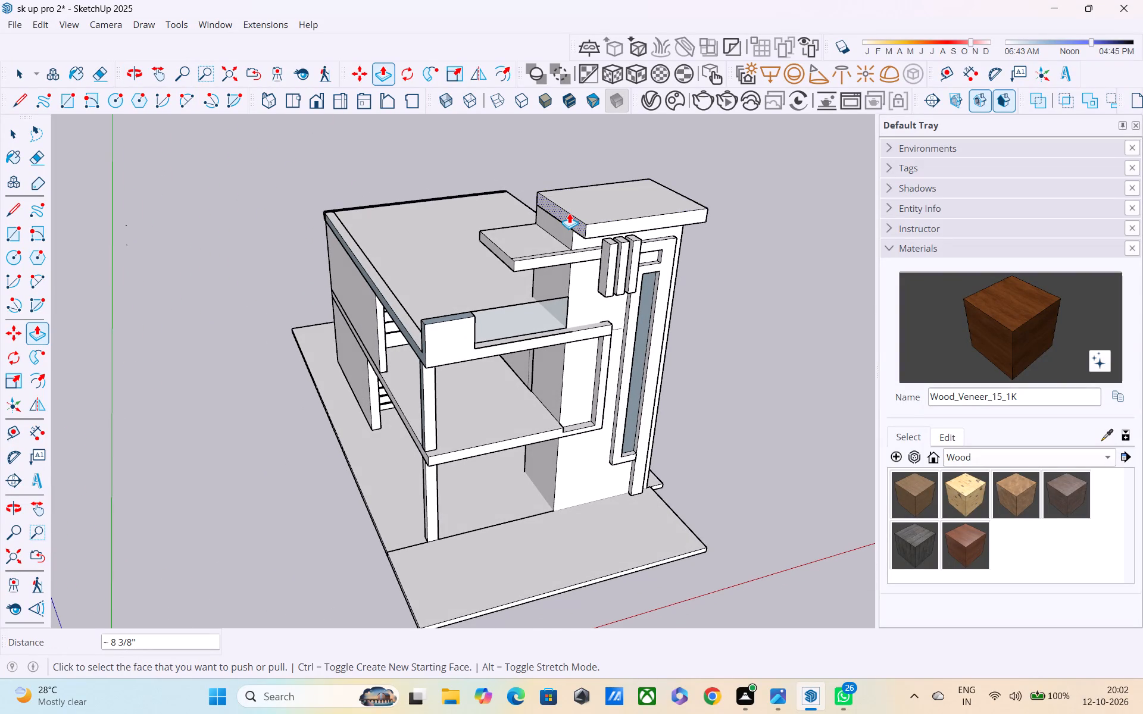
{"action": "left_click", "coordinate": [569, 215]}
{"action": "left_click", "coordinate": [549, 225]}
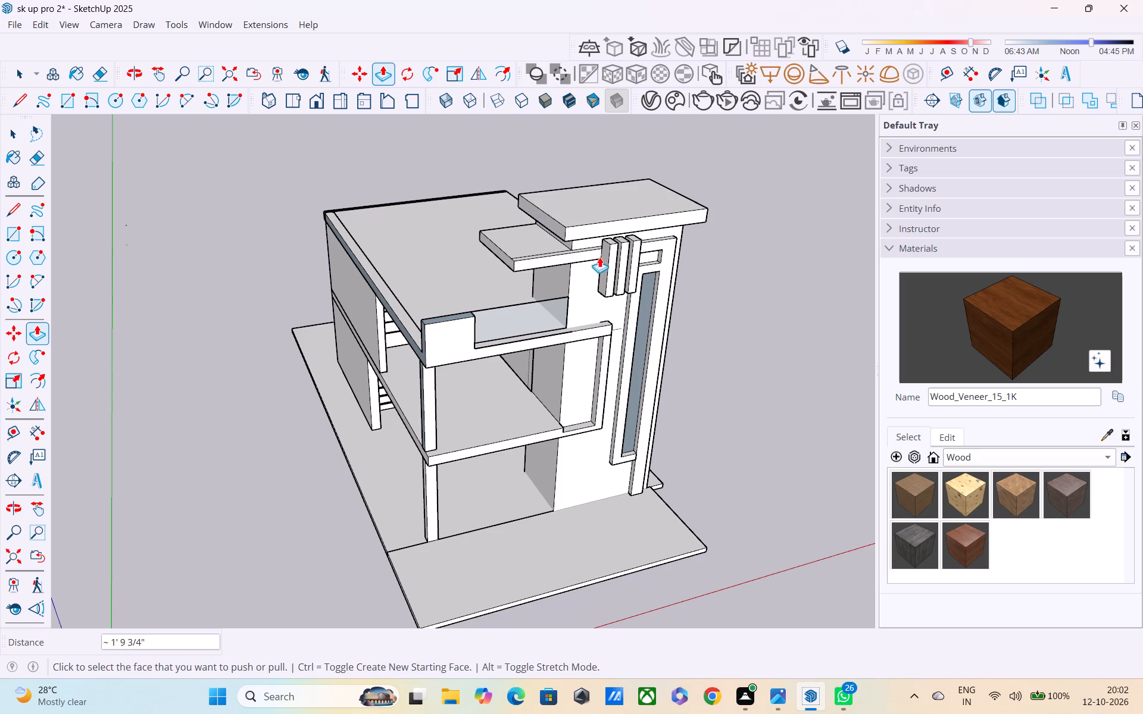
Draw a rectangle about 1' 6" by 2' 2" on the front platform, just in front of the ground-floor corner column.
{"action": "scroll", "coordinate": [610, 270], "scroll_direction": "down", "scroll_amount": 2}
{"action": "middle_click_drag", "start_coordinate": [577, 279], "coordinate": [484, 197]}
{"action": "scroll", "coordinate": [482, 192], "scroll_direction": "down", "scroll_amount": 3}
{"action": "middle_click_drag", "start_coordinate": [525, 228], "coordinate": [478, 216]}
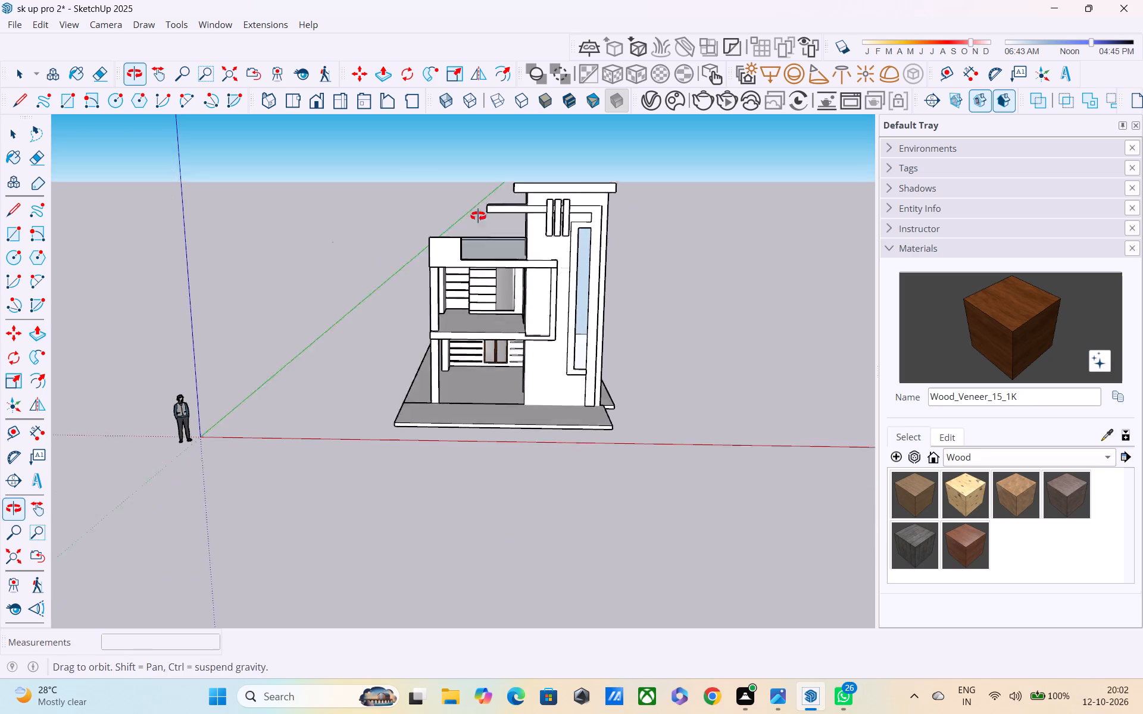
{"action": "middle_click_drag", "start_coordinate": [478, 216], "coordinate": [451, 203]}
{"action": "scroll", "coordinate": [481, 244], "scroll_direction": "down", "scroll_amount": 3}
{"action": "key", "text": "Escape"}
{"action": "scroll", "coordinate": [583, 352], "scroll_direction": "up", "scroll_amount": 1}
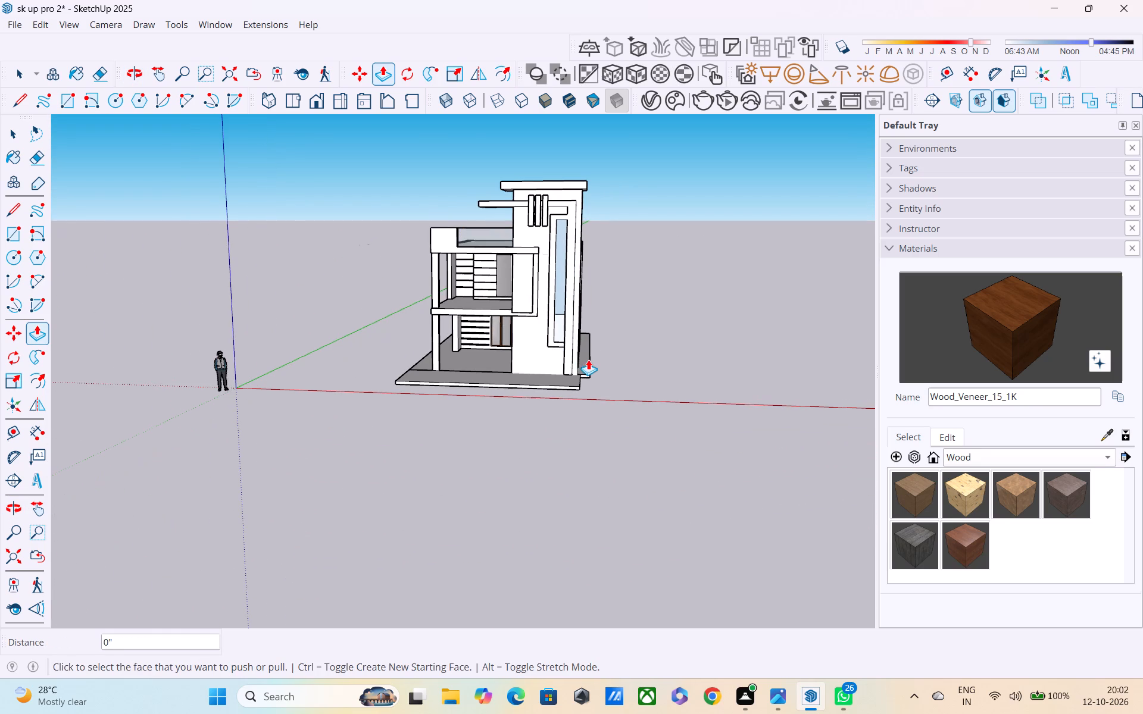
{"action": "key", "text": "space"}
{"action": "key", "text": "space"}
{"action": "scroll", "coordinate": [473, 374], "scroll_direction": "up", "scroll_amount": 2}
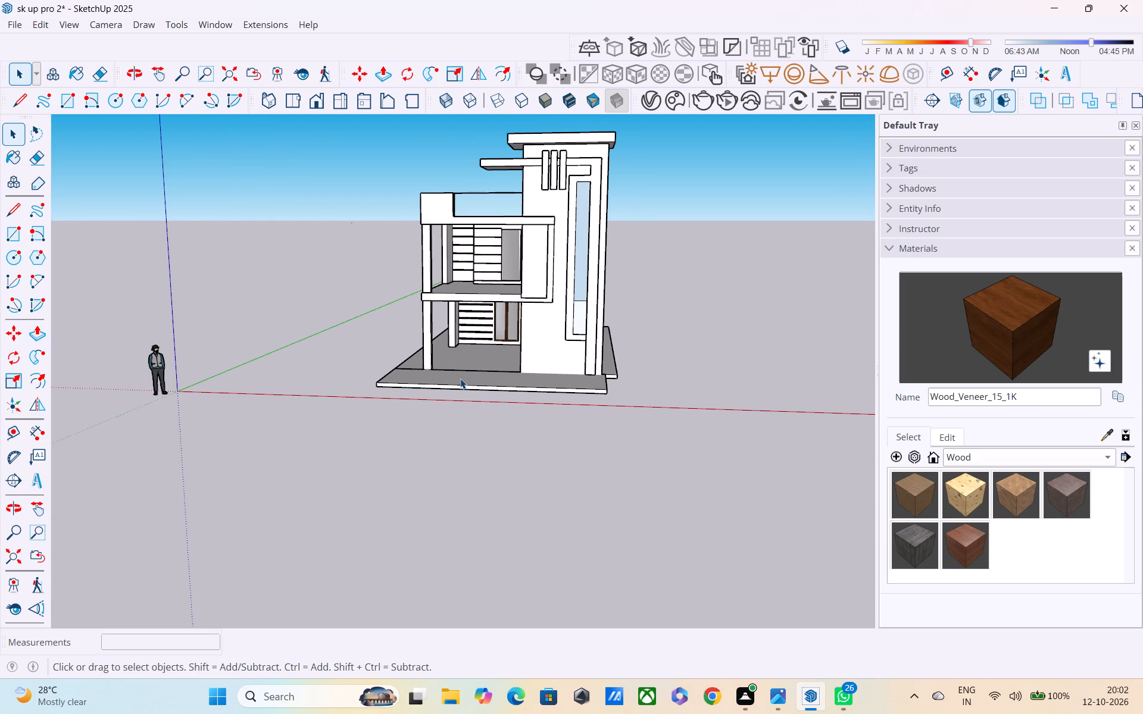
{"action": "scroll", "coordinate": [460, 378], "scroll_direction": "up", "scroll_amount": 2}
{"action": "middle_click_drag", "start_coordinate": [423, 362], "coordinate": [460, 441]}
{"action": "scroll", "coordinate": [433, 374], "scroll_direction": "up", "scroll_amount": 3}
{"action": "key", "text": "r"}
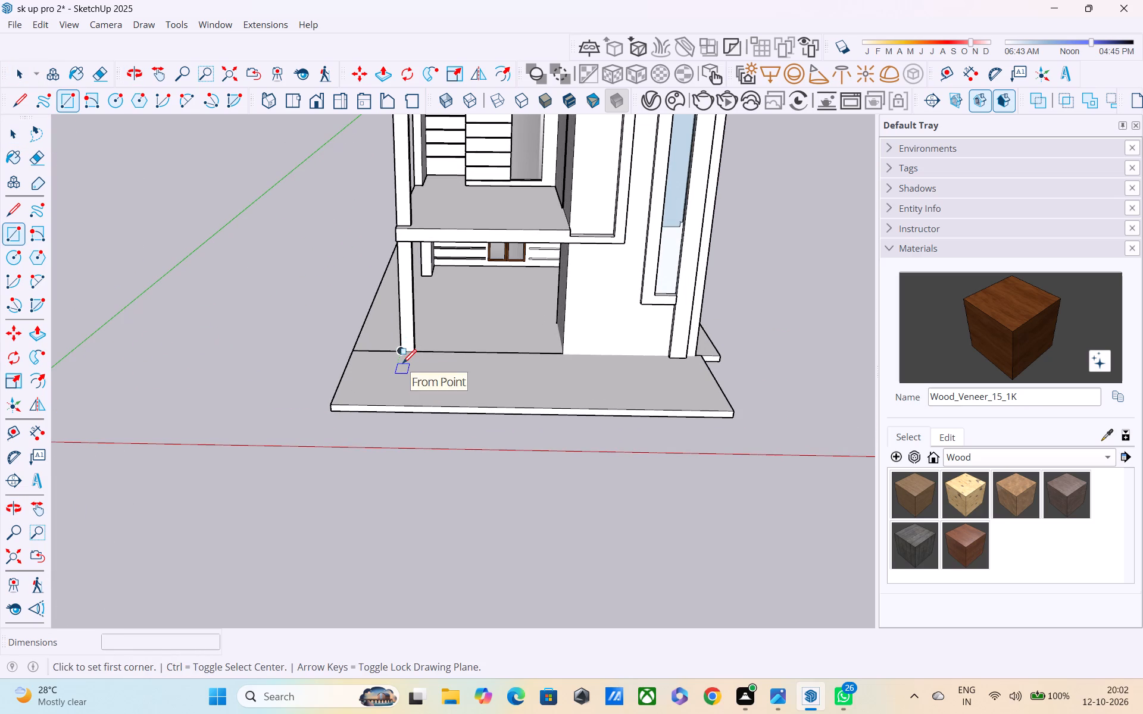
{"action": "scroll", "coordinate": [396, 367], "scroll_direction": "up", "scroll_amount": 4}
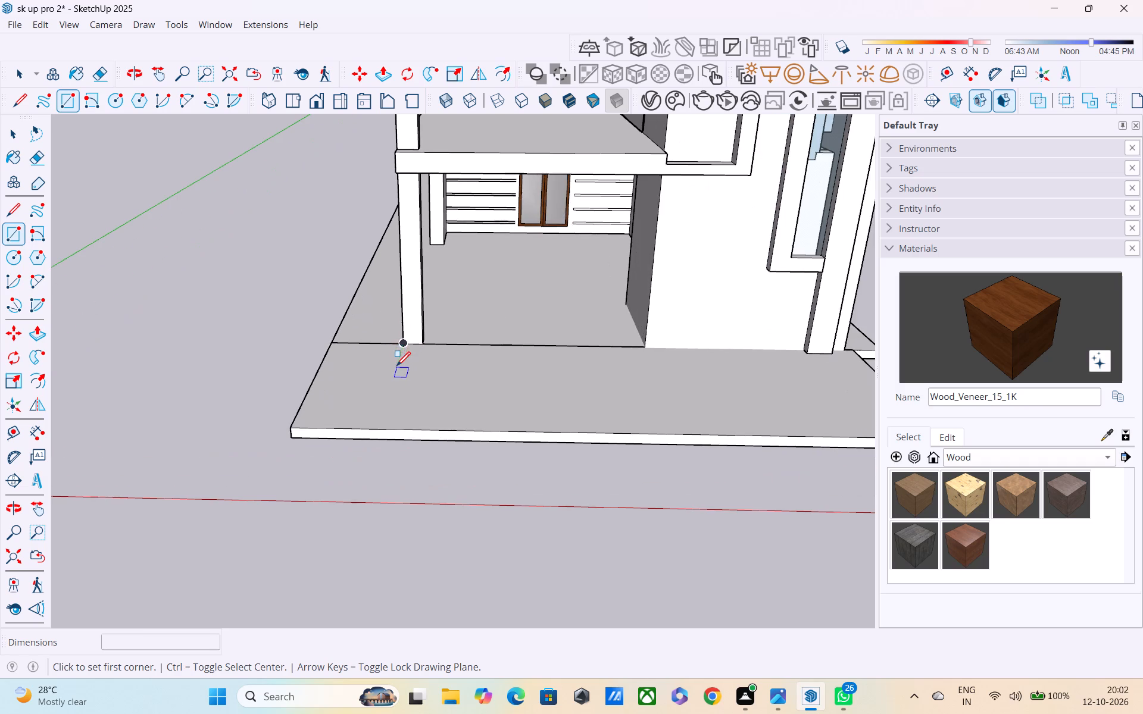
{"action": "left_click", "coordinate": [398, 353]}
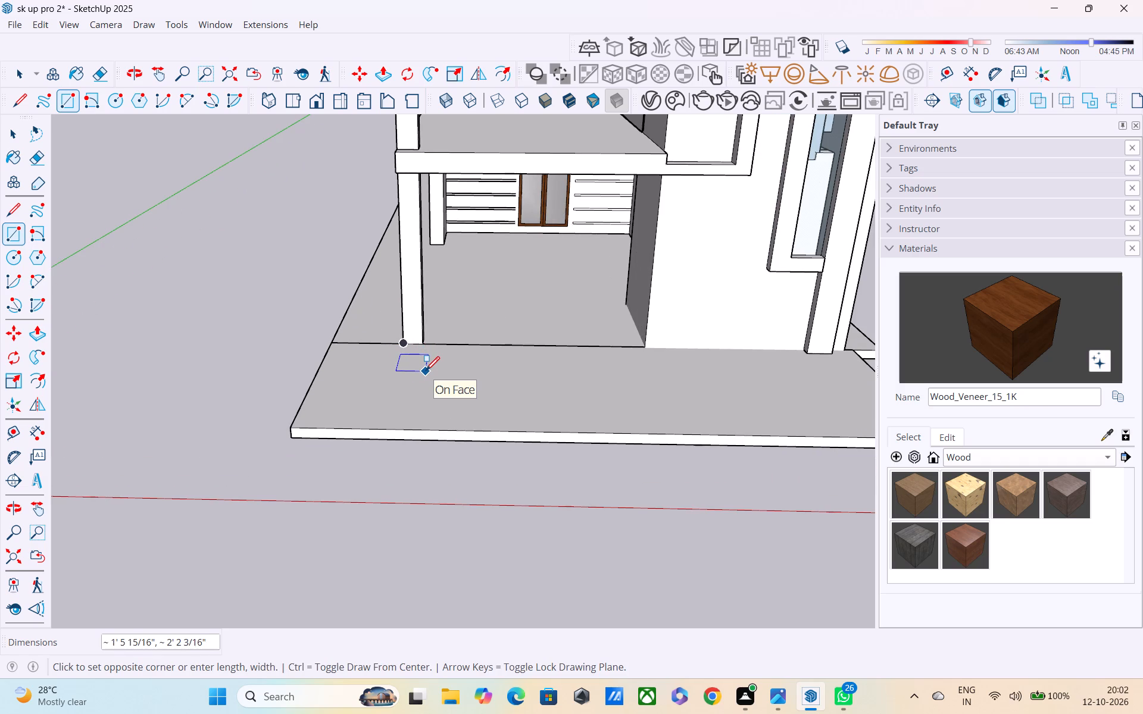
{"action": "left_click", "coordinate": [426, 372]}
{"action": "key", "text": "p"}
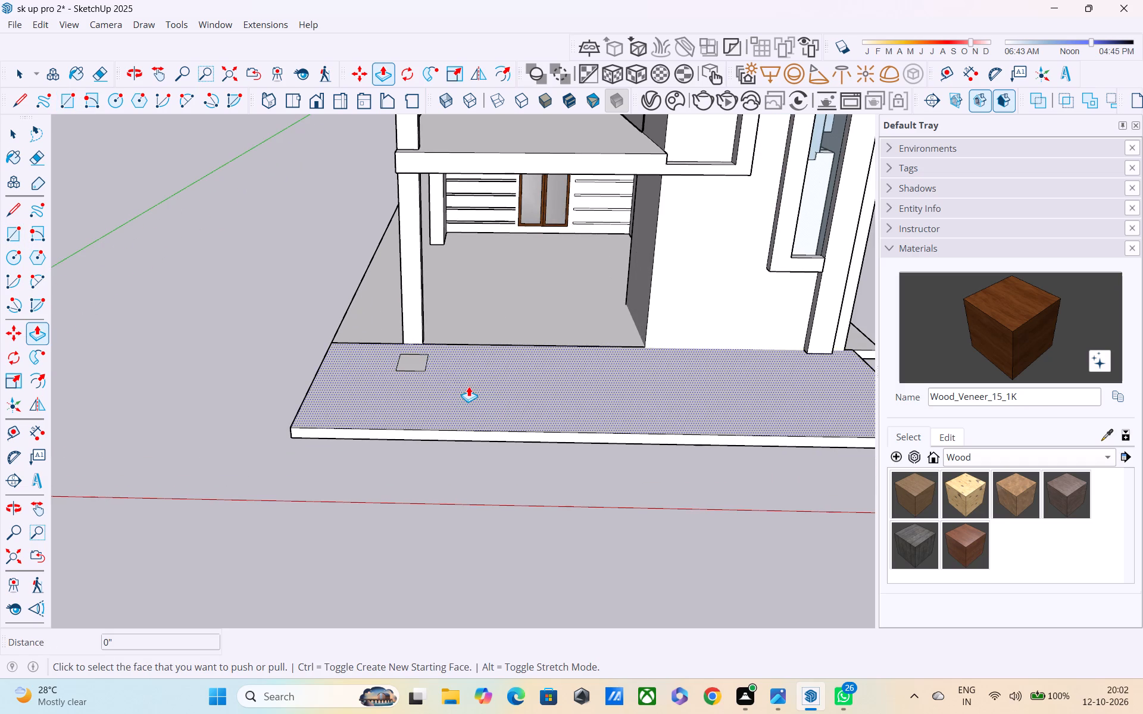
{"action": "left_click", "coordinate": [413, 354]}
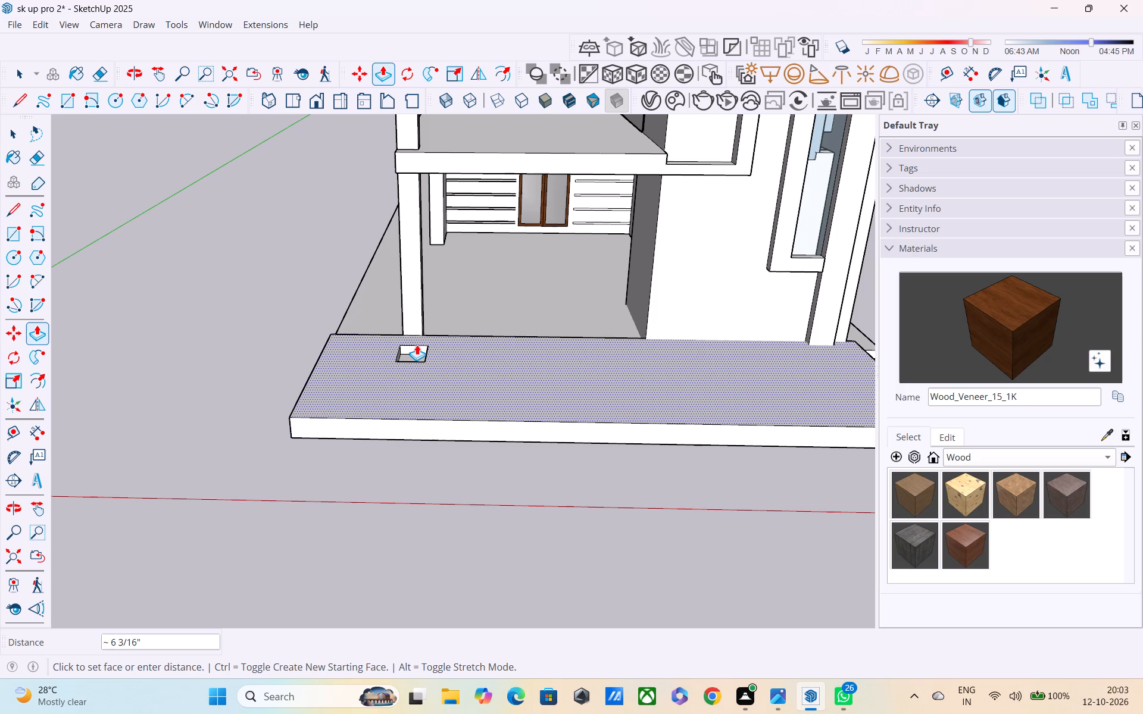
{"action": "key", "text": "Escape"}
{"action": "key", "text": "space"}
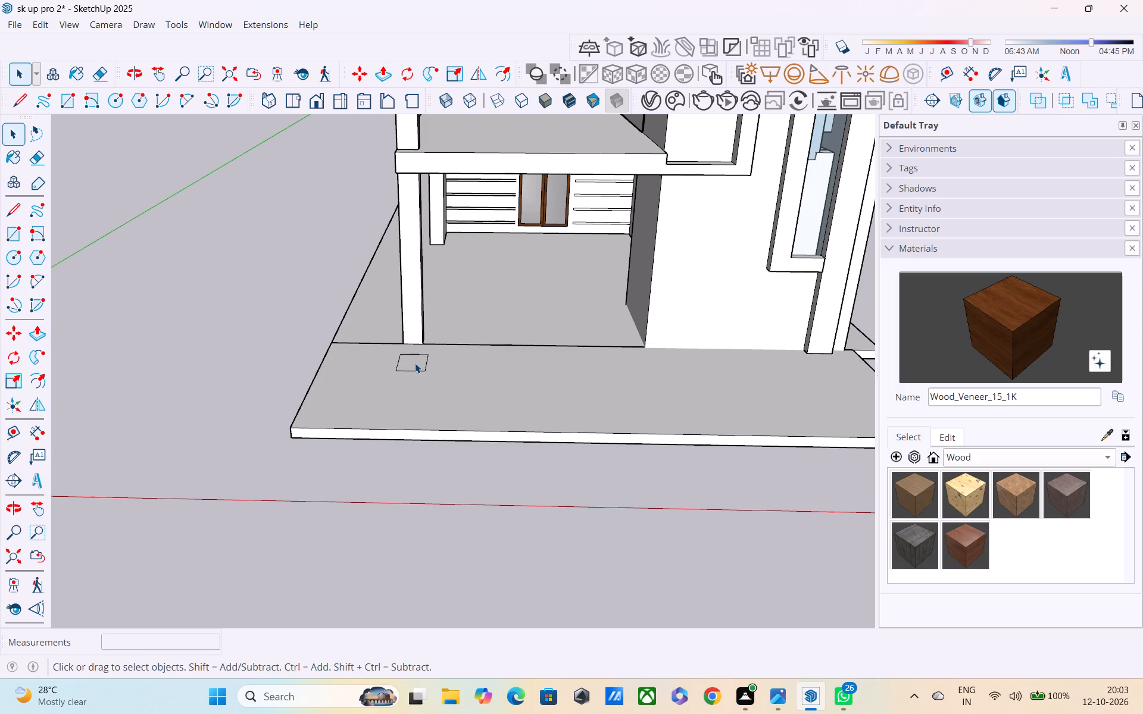
Push/Pull the small rectangle on the front platform upward about 5' 2 1/4" into a block.
{"action": "key", "text": "p"}
{"action": "left_click", "coordinate": [407, 356]}
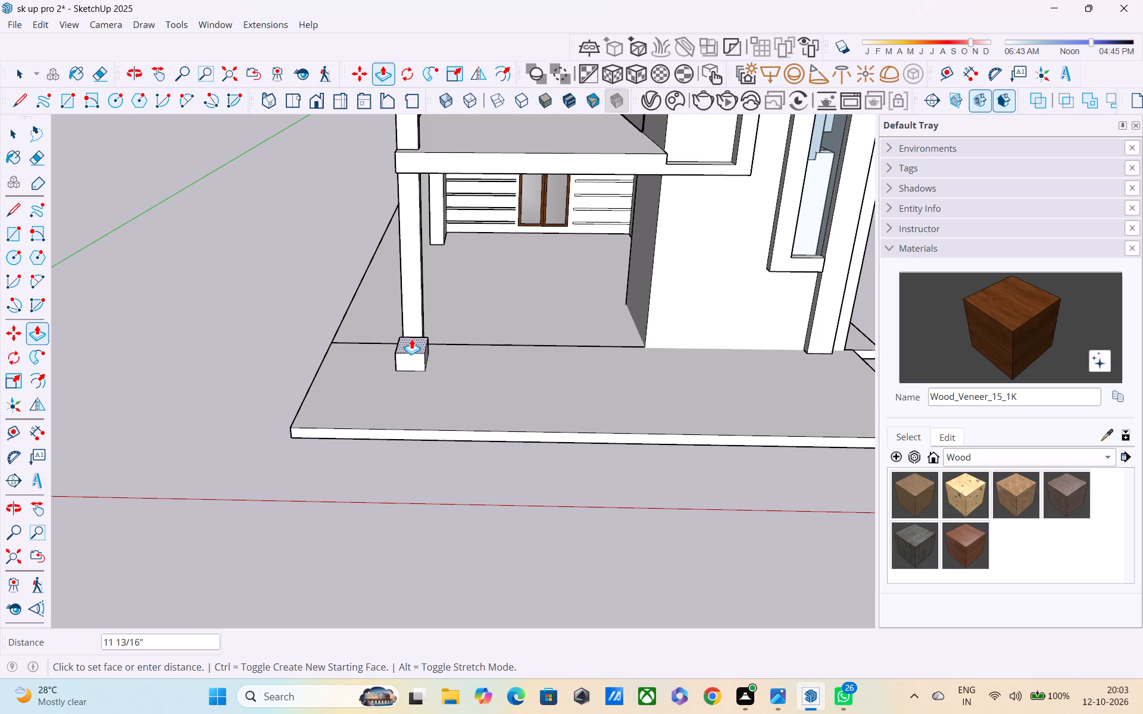
{"action": "scroll", "coordinate": [414, 335], "scroll_direction": "down", "scroll_amount": 3}
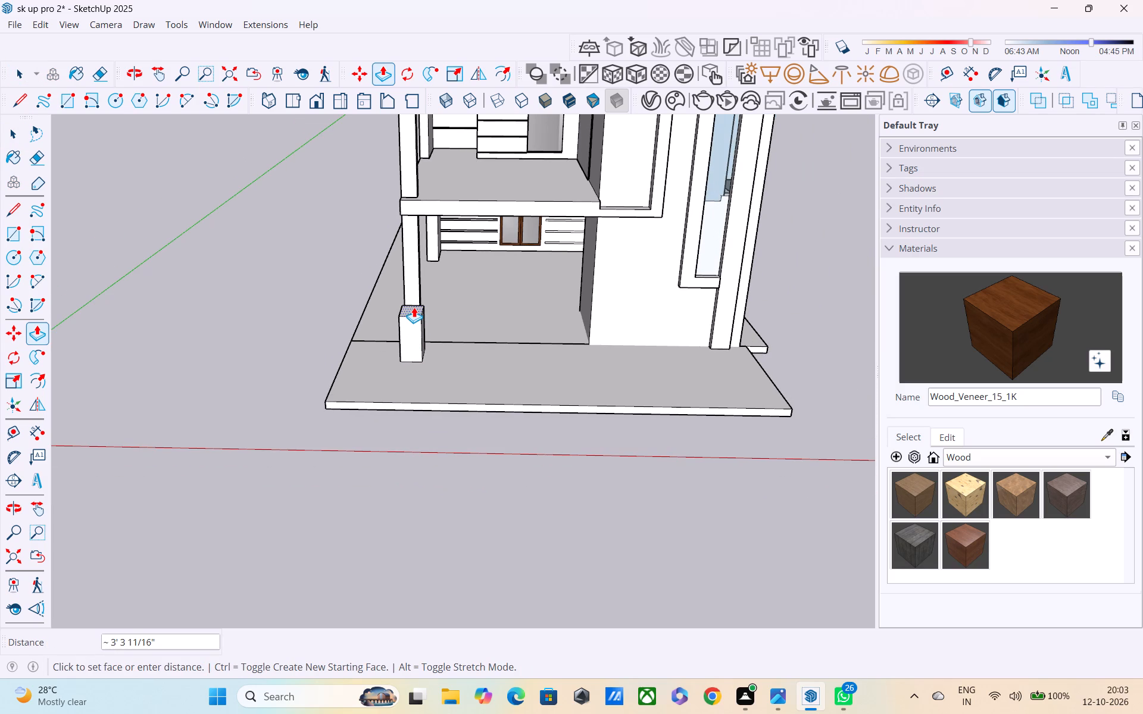
{"action": "scroll", "coordinate": [414, 307], "scroll_direction": "down", "scroll_amount": 2}
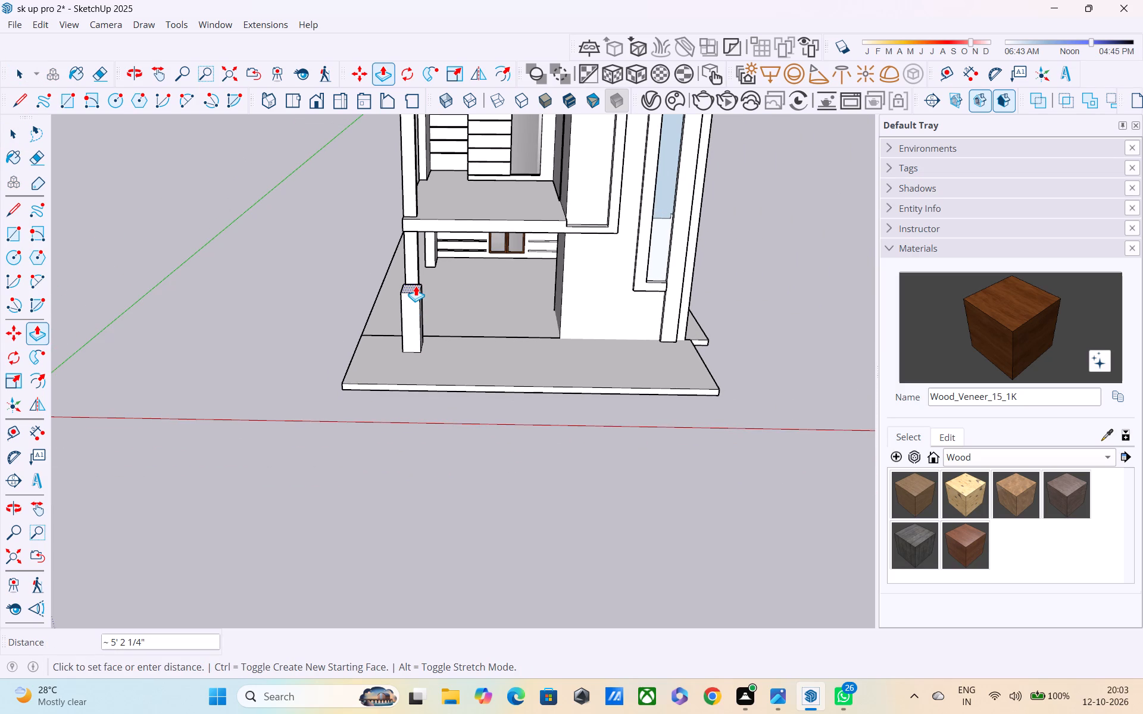
{"action": "left_click", "coordinate": [416, 286]}
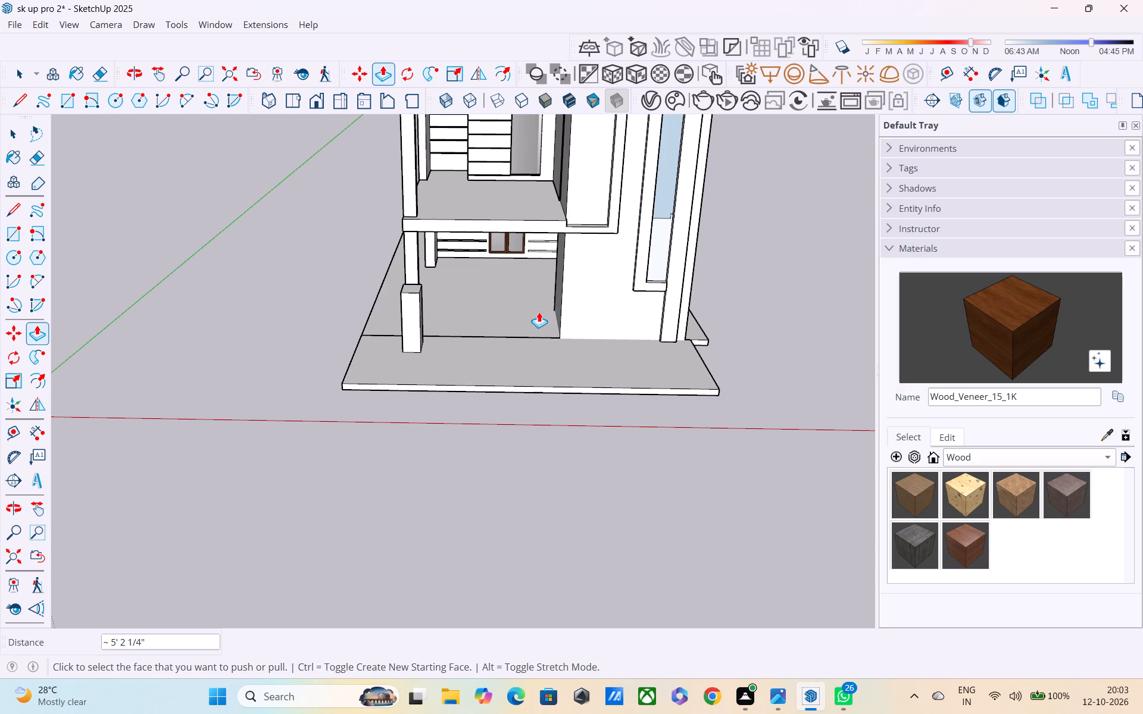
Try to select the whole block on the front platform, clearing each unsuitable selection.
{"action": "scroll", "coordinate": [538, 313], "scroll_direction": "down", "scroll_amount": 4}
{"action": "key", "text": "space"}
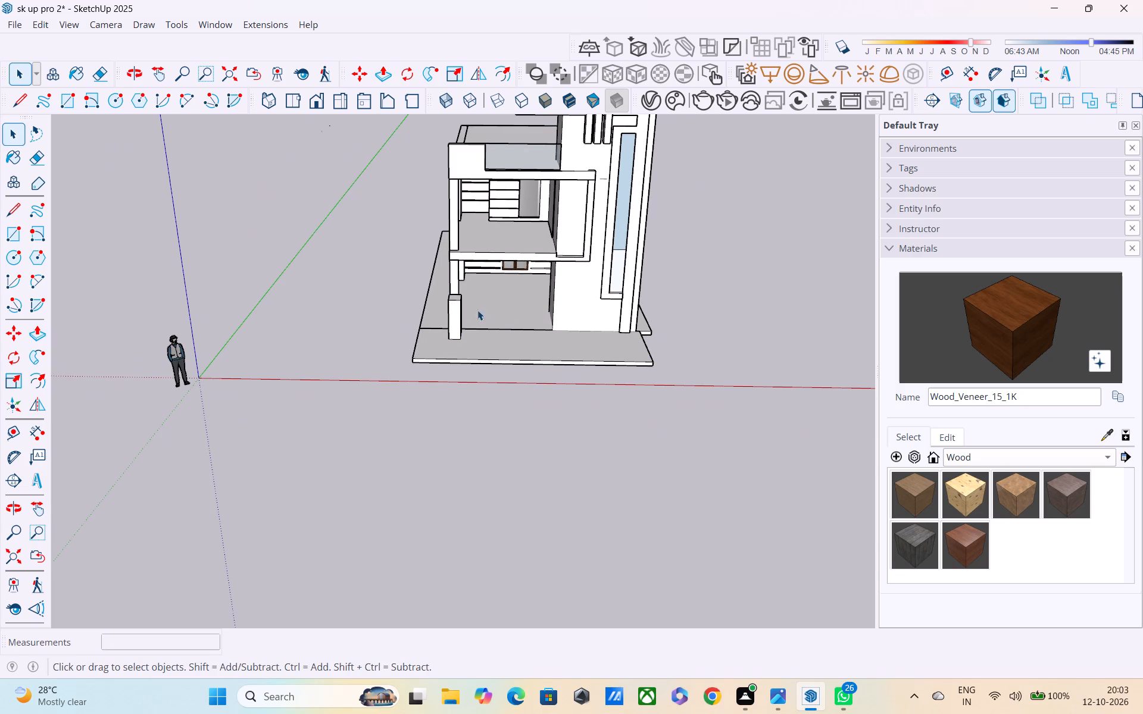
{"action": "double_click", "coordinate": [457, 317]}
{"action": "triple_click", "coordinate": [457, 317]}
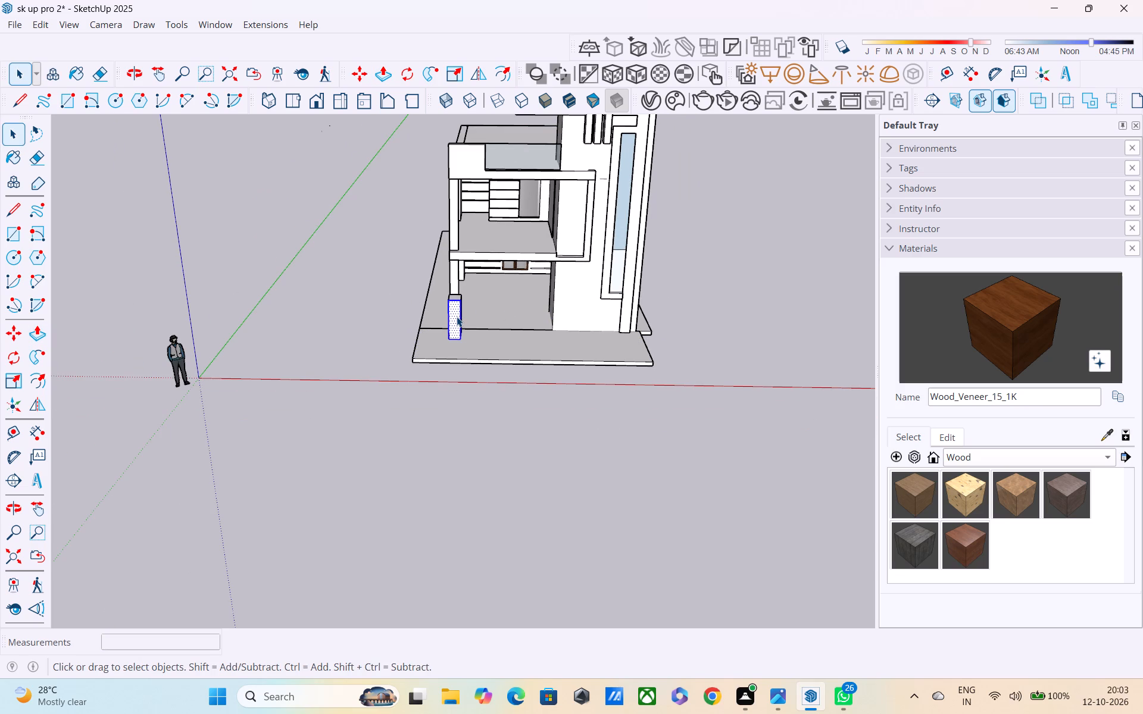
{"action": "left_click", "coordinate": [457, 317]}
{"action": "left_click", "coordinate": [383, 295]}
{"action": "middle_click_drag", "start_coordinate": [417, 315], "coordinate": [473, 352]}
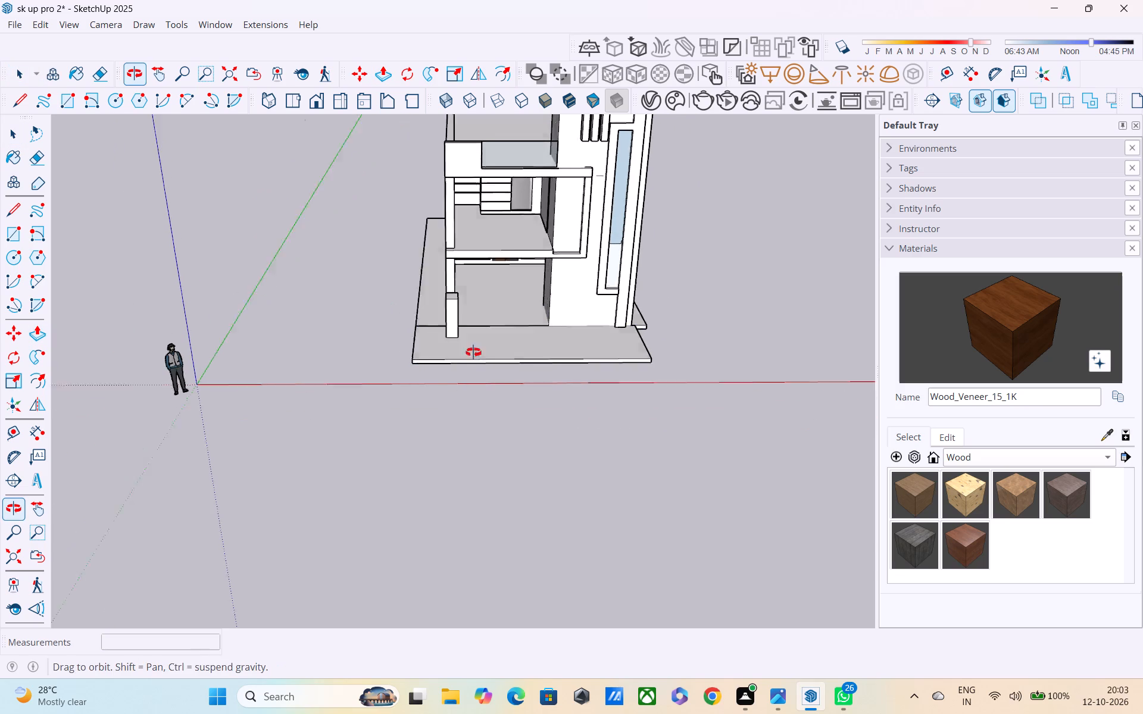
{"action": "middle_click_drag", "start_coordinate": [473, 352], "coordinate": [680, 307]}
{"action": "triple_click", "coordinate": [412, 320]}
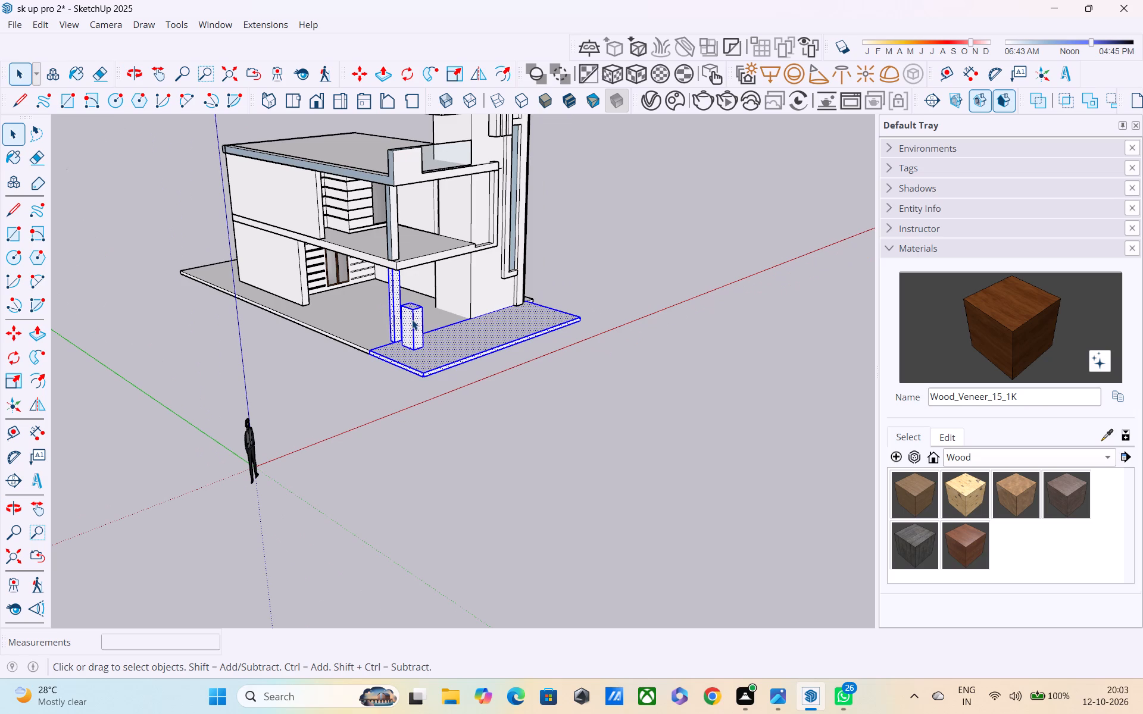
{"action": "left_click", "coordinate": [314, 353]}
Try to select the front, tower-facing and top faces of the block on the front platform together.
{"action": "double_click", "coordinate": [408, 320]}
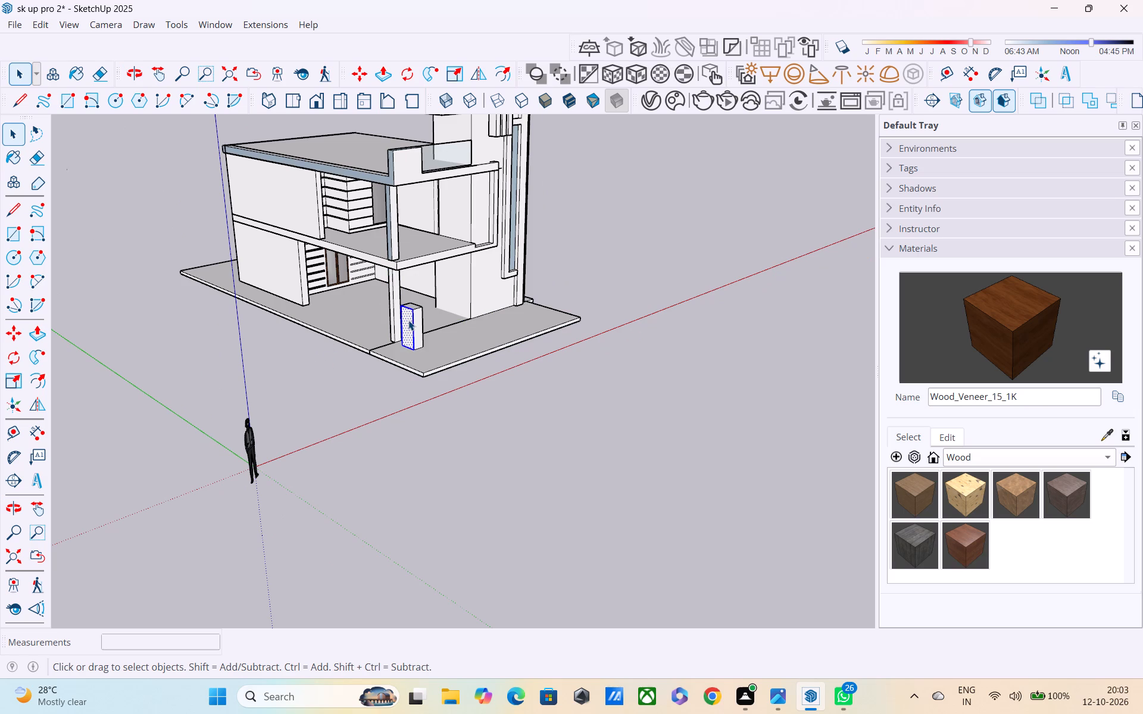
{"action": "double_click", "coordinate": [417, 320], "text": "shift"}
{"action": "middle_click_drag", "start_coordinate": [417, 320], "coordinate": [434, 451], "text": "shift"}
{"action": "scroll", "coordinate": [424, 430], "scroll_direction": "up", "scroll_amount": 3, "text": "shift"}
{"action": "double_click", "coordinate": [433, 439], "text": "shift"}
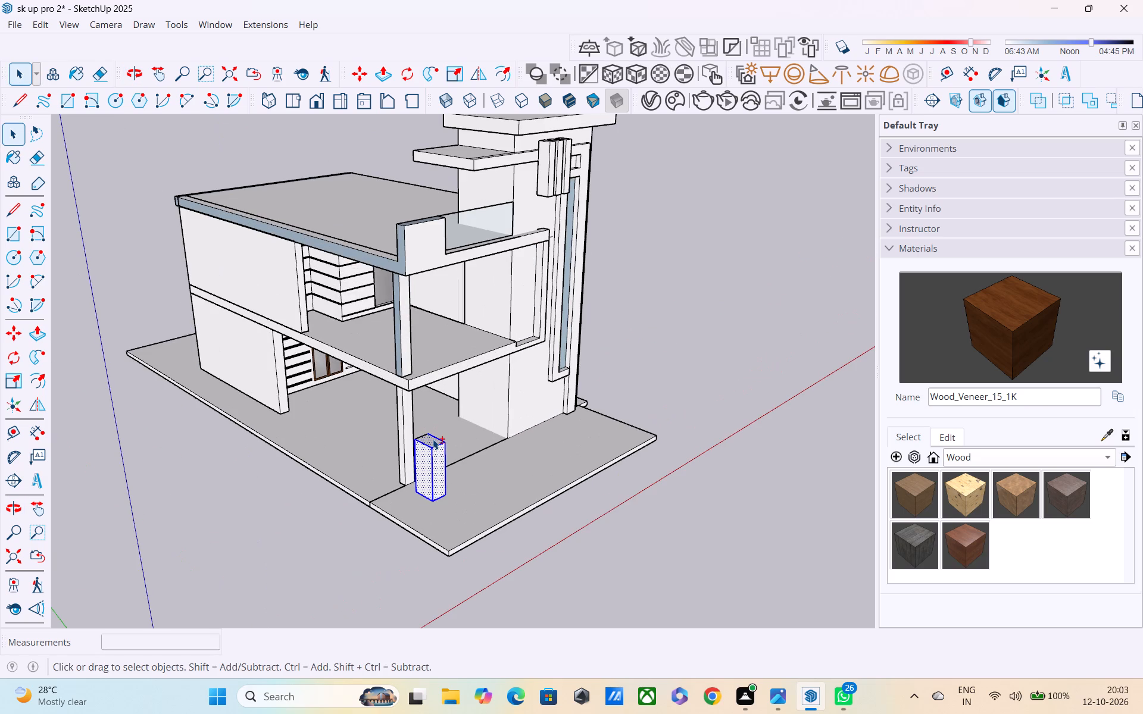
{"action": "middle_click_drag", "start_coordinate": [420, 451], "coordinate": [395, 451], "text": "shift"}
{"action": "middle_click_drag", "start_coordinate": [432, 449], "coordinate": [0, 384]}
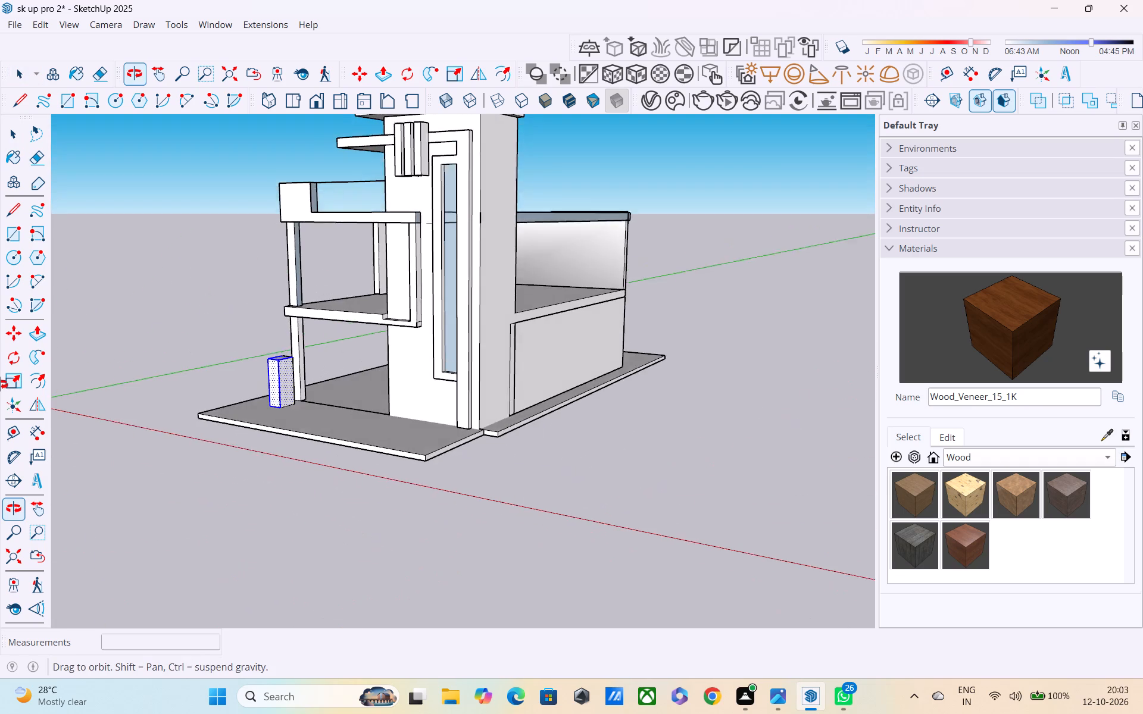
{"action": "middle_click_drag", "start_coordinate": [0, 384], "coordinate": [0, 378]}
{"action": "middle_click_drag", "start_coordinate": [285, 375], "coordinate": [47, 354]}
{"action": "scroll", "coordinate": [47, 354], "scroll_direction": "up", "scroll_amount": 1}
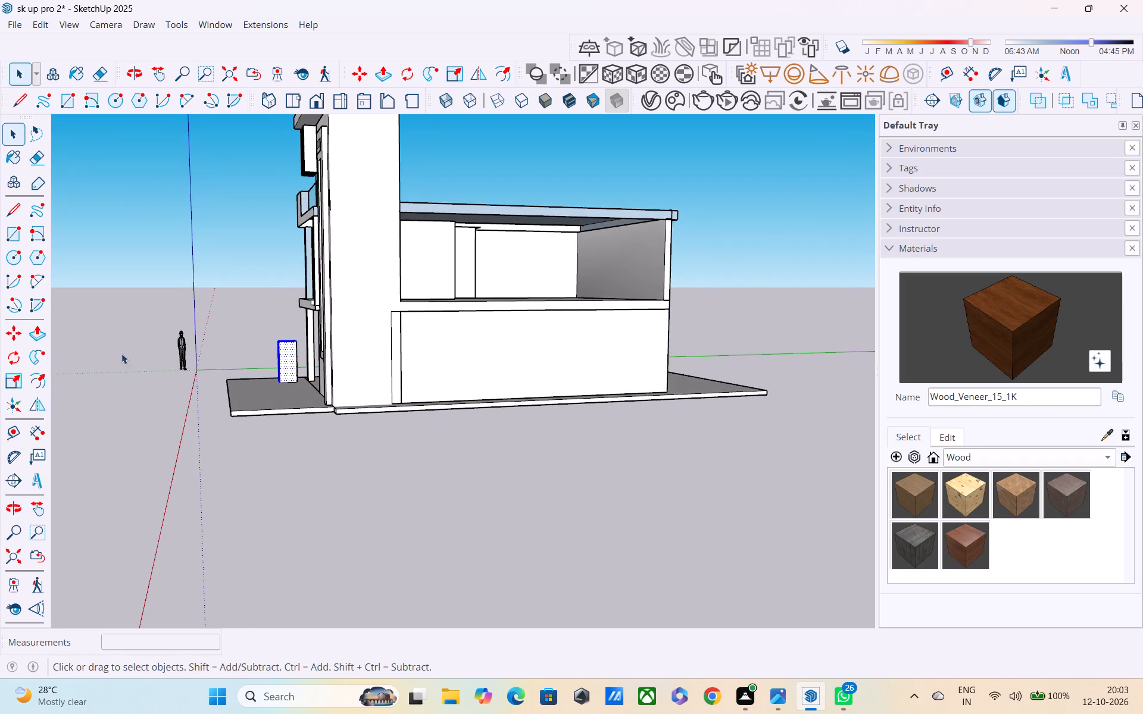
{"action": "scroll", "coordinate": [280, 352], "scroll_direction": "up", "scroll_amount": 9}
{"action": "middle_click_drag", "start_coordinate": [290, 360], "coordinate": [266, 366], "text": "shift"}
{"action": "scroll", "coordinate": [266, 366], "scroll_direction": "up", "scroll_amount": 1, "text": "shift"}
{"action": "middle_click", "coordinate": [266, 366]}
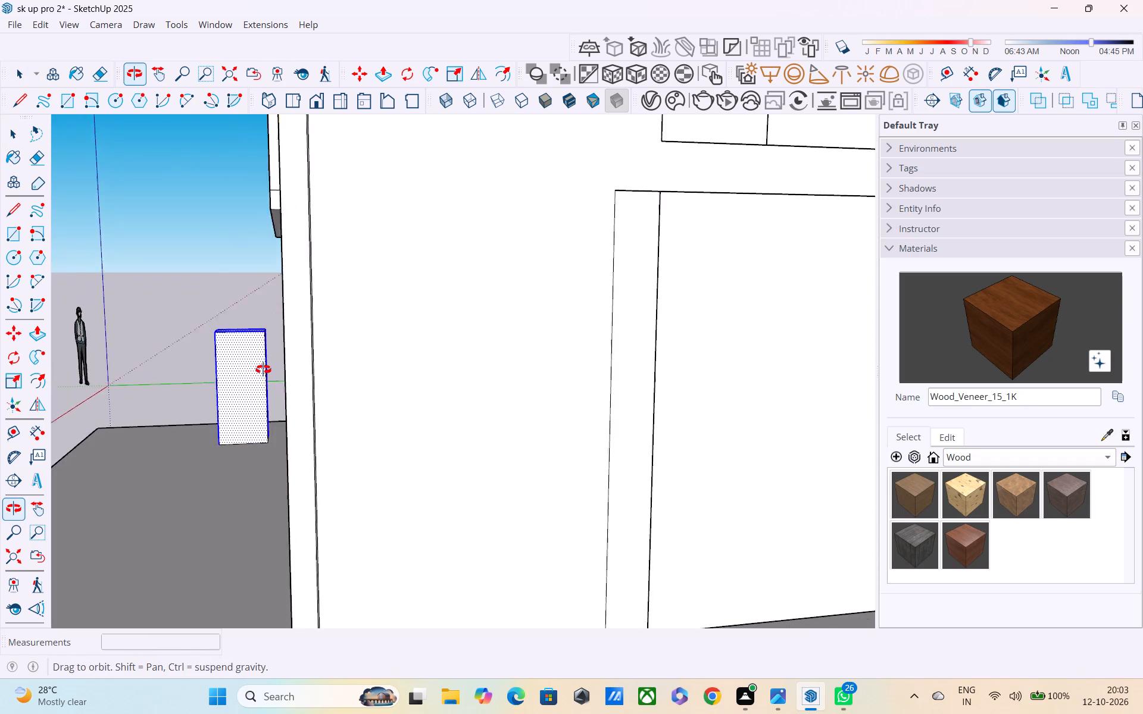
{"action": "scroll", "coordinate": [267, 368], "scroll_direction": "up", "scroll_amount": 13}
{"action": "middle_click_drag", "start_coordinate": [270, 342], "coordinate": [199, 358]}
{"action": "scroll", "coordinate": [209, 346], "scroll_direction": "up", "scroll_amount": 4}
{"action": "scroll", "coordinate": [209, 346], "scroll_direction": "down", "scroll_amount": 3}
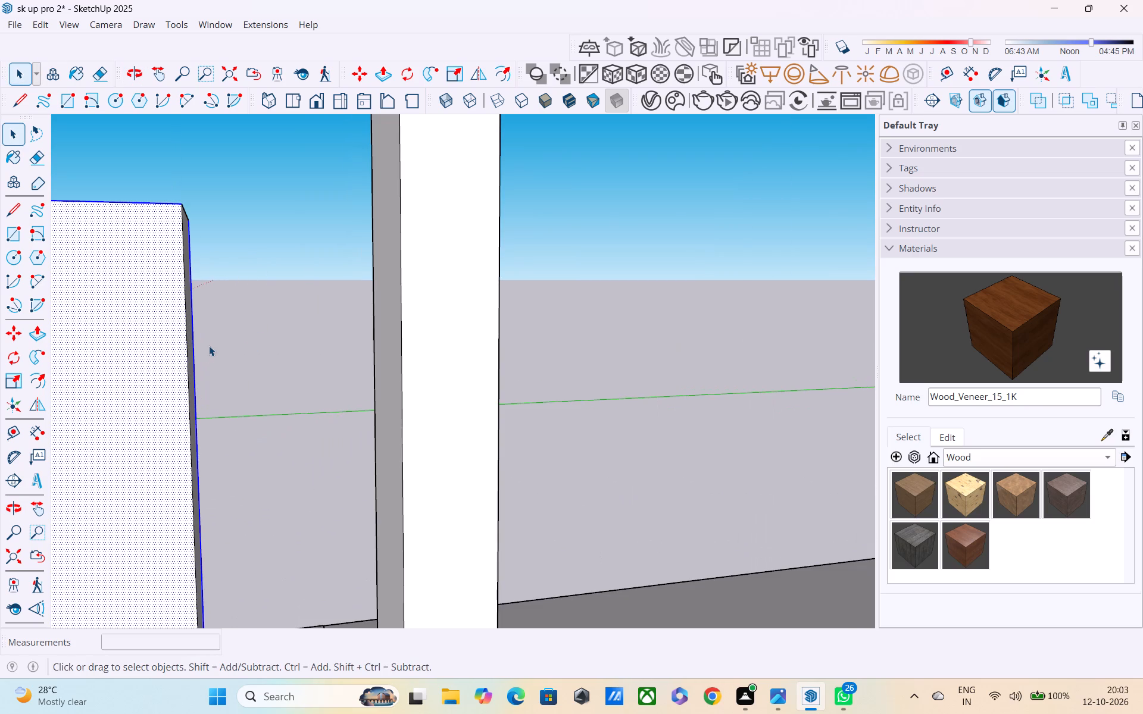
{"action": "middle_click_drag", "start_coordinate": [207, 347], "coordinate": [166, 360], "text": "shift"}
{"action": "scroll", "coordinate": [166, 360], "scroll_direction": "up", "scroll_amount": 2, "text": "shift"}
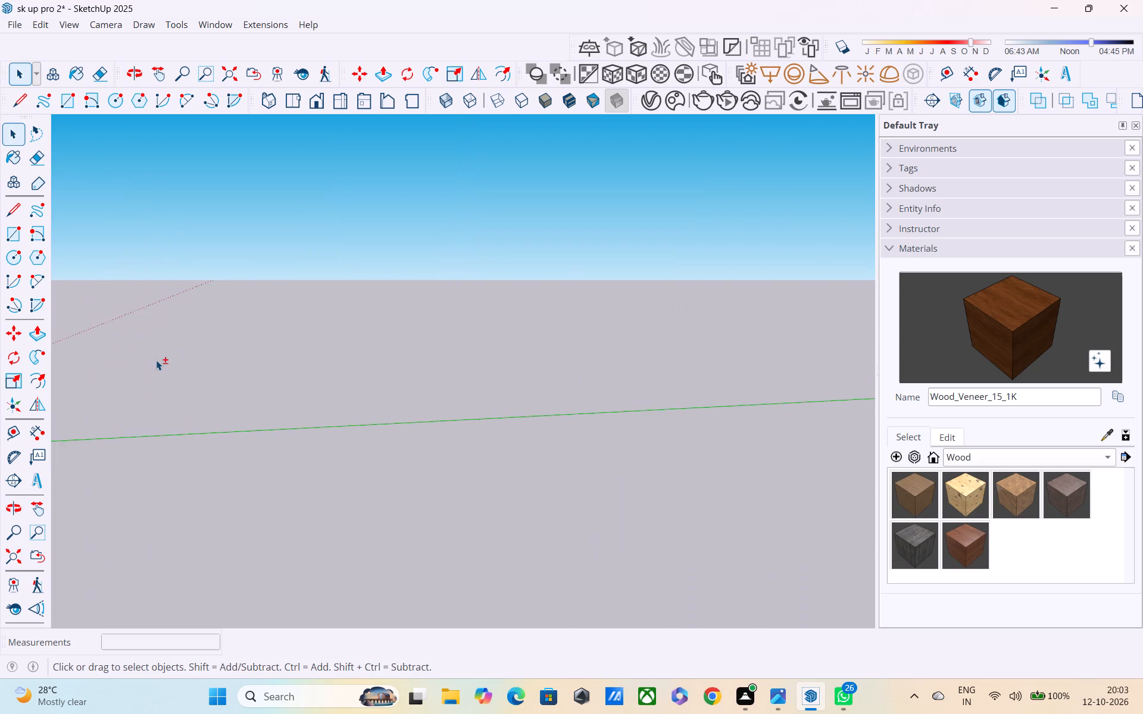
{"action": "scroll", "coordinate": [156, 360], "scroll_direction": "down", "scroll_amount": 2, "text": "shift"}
Select the platform block's back, tower-facing, front and top faces and copy them about 11' 10 1/2" along the platform toward the tower.
{"action": "left_click", "coordinate": [120, 349]}
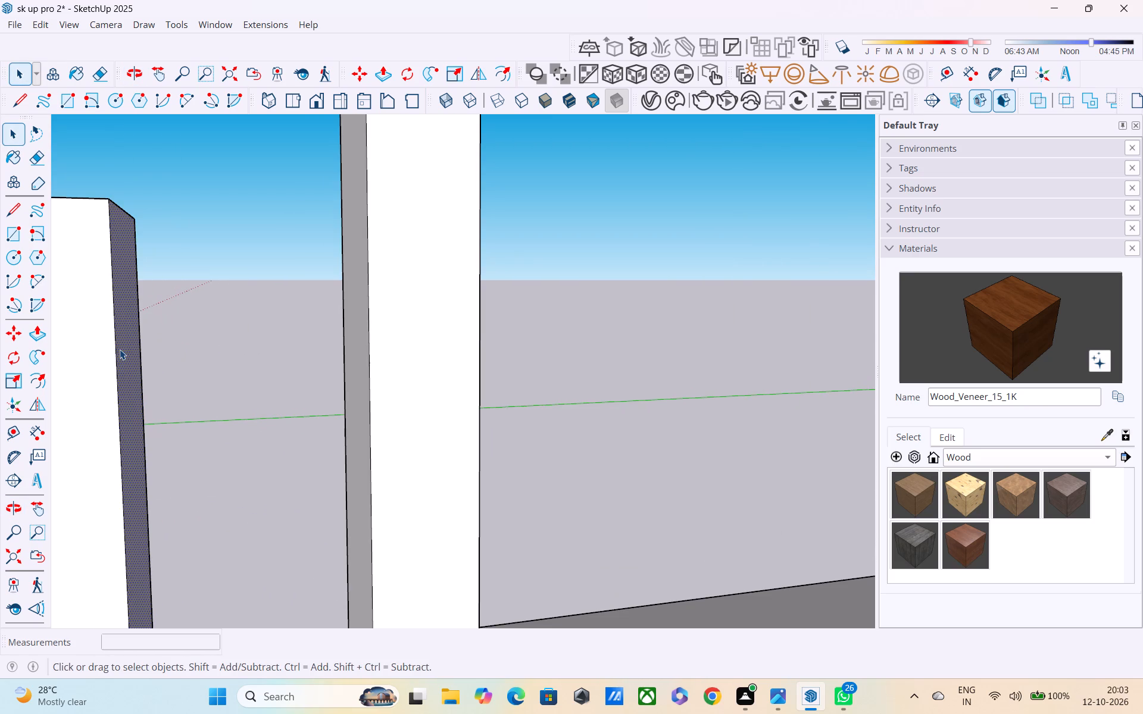
{"action": "triple_click", "coordinate": [120, 349], "text": "shift"}
{"action": "left_click", "coordinate": [120, 362], "text": "shift"}
{"action": "double_click", "coordinate": [113, 383], "text": "shift"}
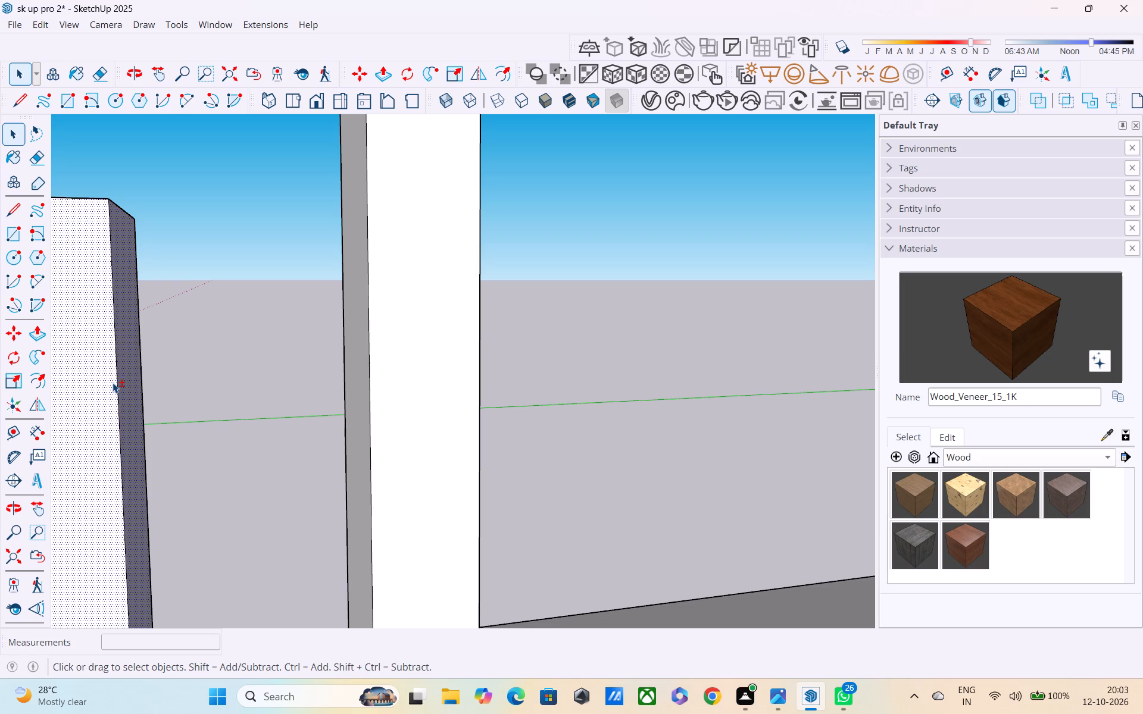
{"action": "scroll", "coordinate": [113, 383], "scroll_direction": "down", "scroll_amount": 8, "text": "shift"}
{"action": "scroll", "coordinate": [118, 383], "scroll_direction": "down", "scroll_amount": 4}
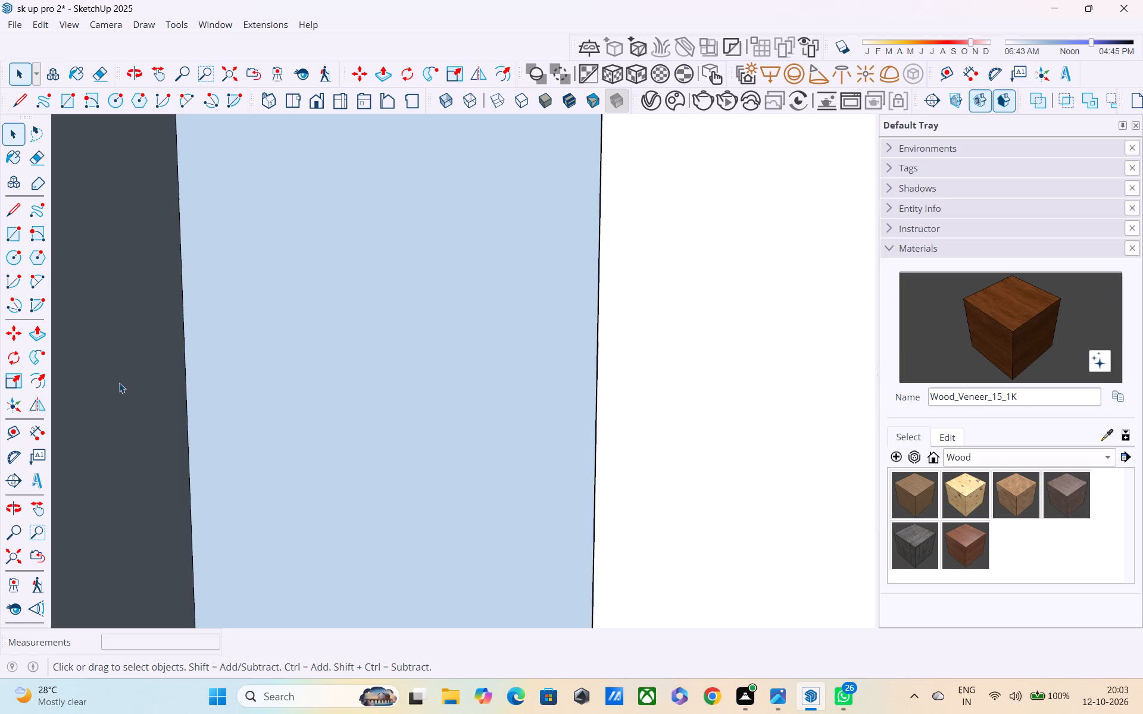
{"action": "scroll", "coordinate": [118, 386], "scroll_direction": "down", "scroll_amount": 5}
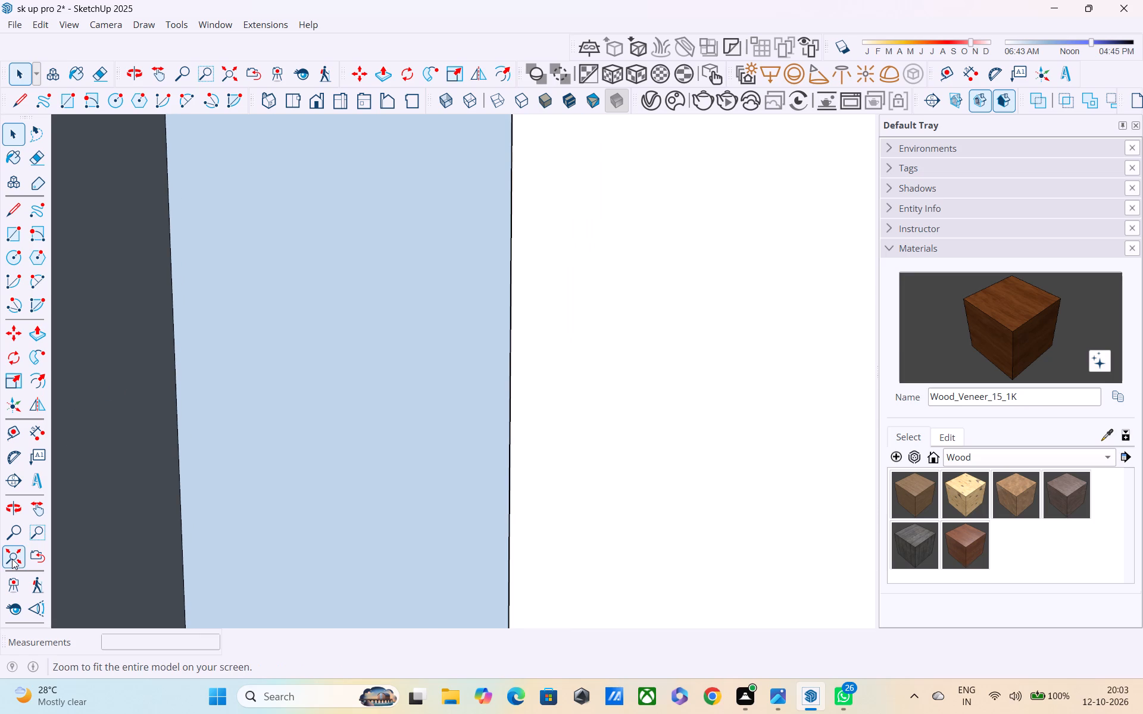
{"action": "left_click", "coordinate": [12, 559]}
{"action": "middle_click_drag", "start_coordinate": [68, 545], "coordinate": [487, 512]}
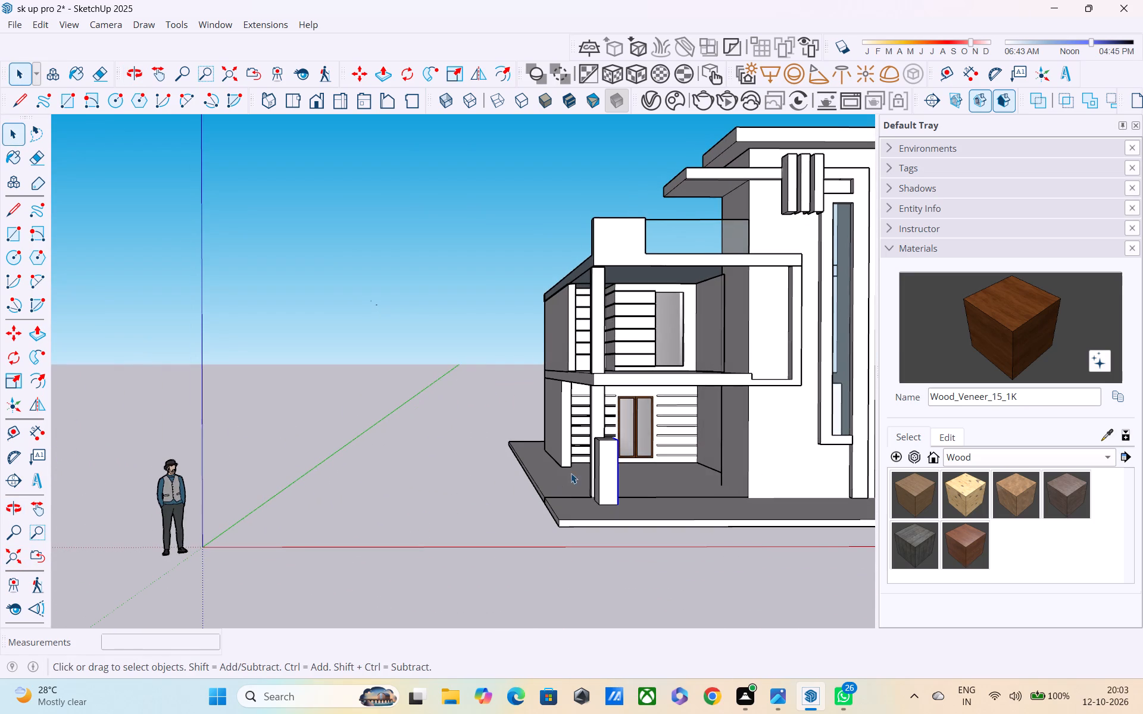
{"action": "double_click", "coordinate": [605, 456], "text": "shift"}
{"action": "scroll", "coordinate": [609, 418], "scroll_direction": "up", "scroll_amount": 3, "text": "shift"}
{"action": "middle_click_drag", "start_coordinate": [595, 441], "coordinate": [608, 494], "text": "shift"}
{"action": "scroll", "coordinate": [624, 510], "scroll_direction": "up", "scroll_amount": 4, "text": "shift"}
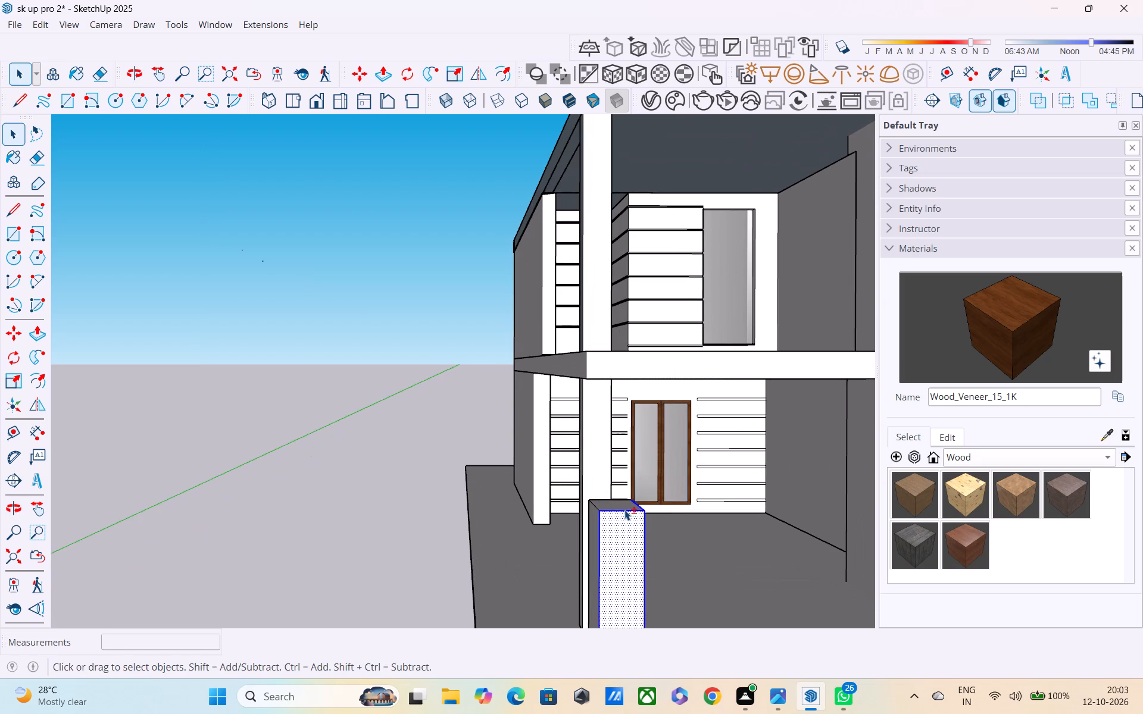
{"action": "left_click", "coordinate": [624, 510], "text": "shift"}
{"action": "left_click", "coordinate": [619, 496], "text": "shift"}
{"action": "left_click", "coordinate": [619, 499], "text": "shift"}
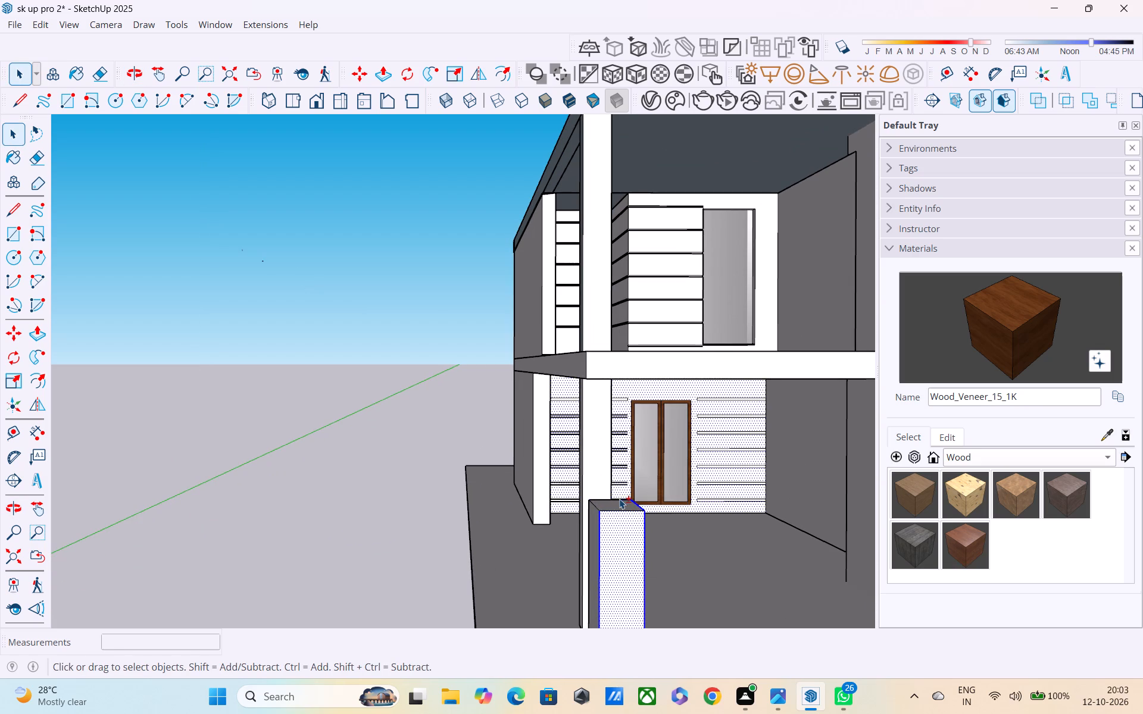
{"action": "left_click", "coordinate": [618, 456], "text": "shift"}
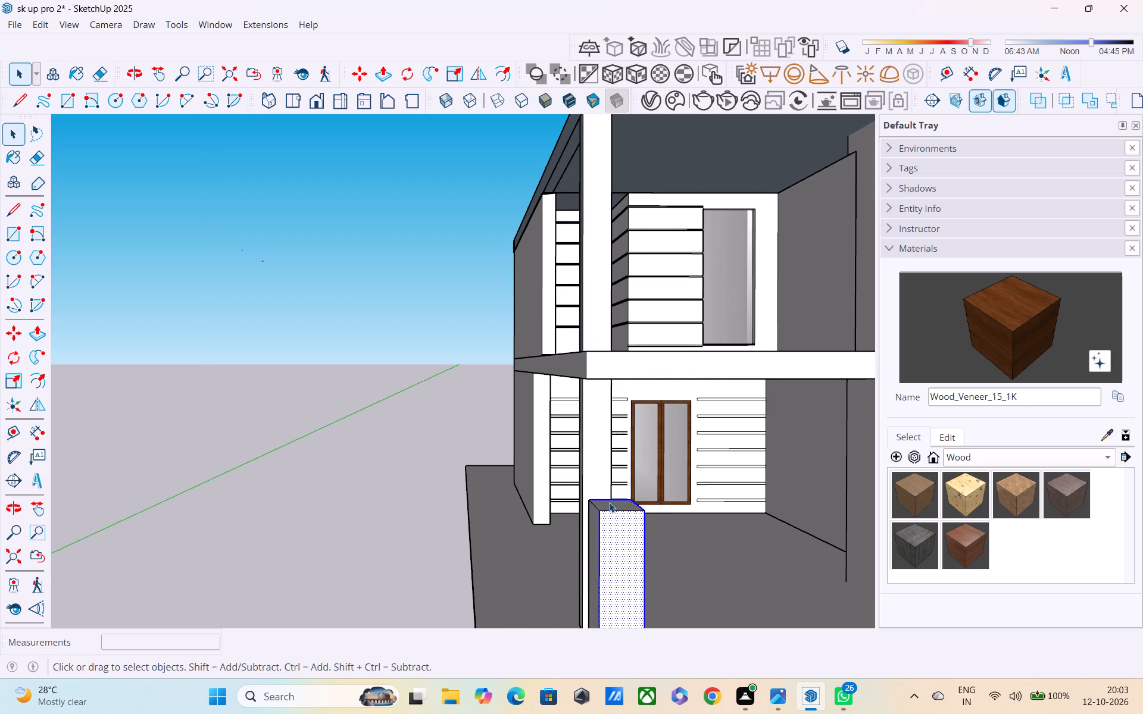
{"action": "middle_click_drag", "start_coordinate": [609, 502], "coordinate": [614, 553]}
{"action": "left_click", "coordinate": [623, 605], "text": "shift"}
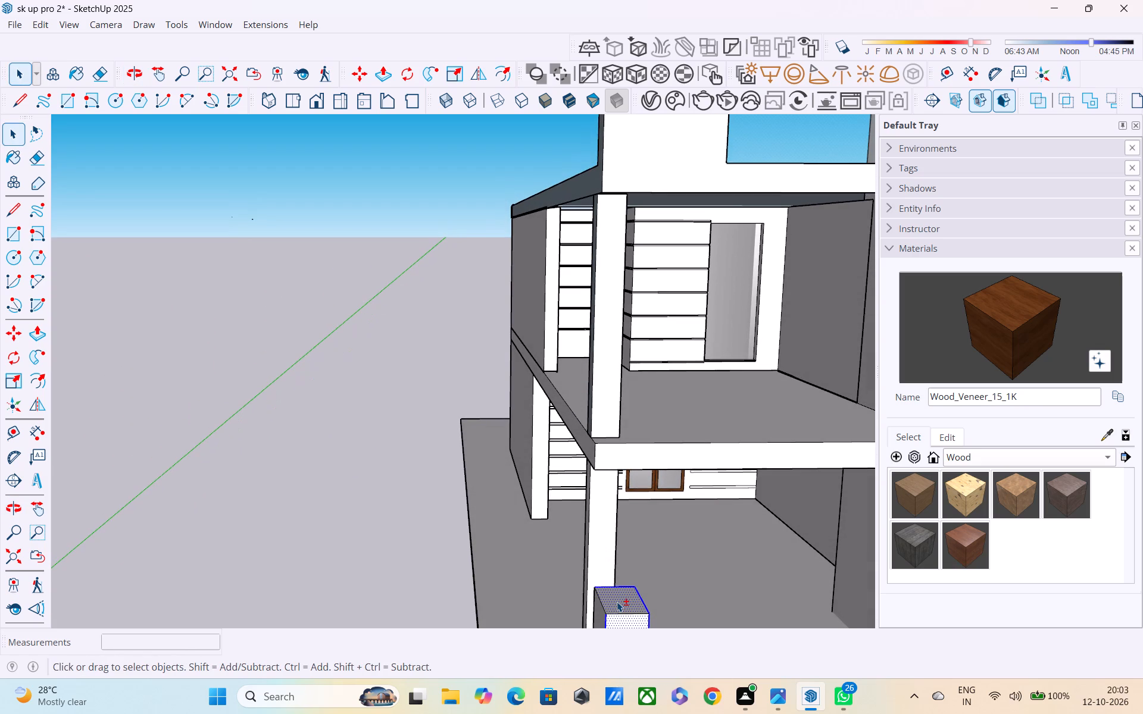
{"action": "left_click", "coordinate": [617, 602], "text": "shift"}
{"action": "left_click", "coordinate": [604, 606], "text": "shift"}
{"action": "left_click", "coordinate": [626, 596], "text": "shift"}
{"action": "scroll", "coordinate": [626, 596], "scroll_direction": "down", "scroll_amount": 3}
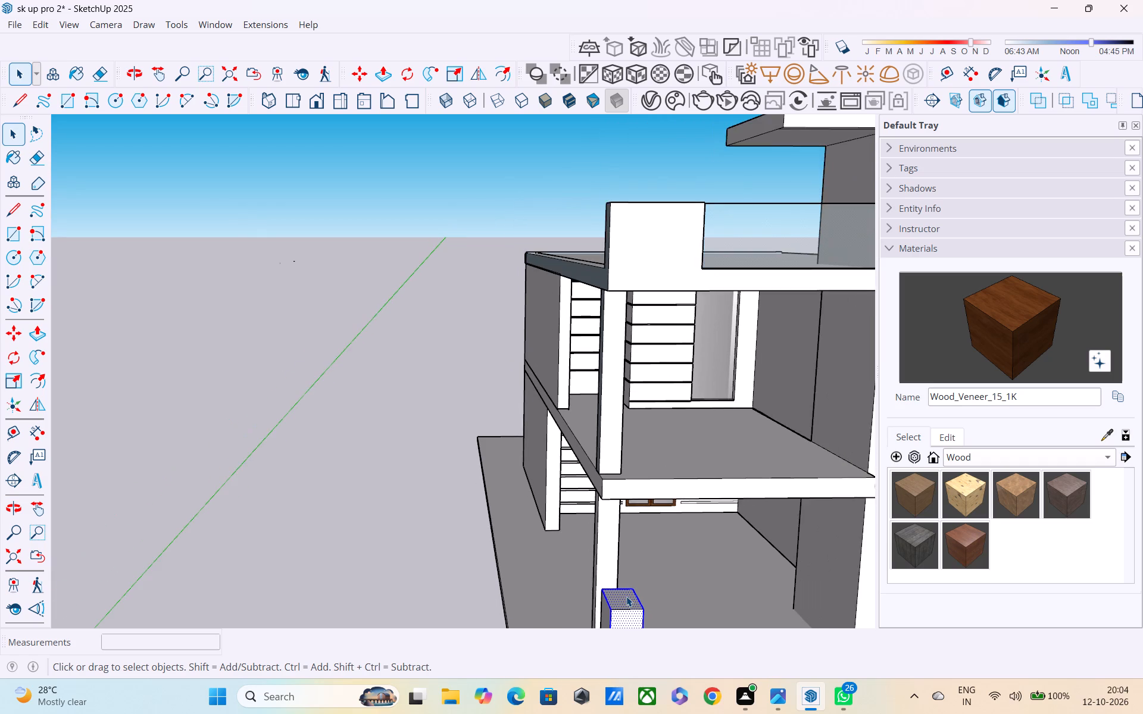
{"action": "scroll", "coordinate": [626, 596], "scroll_direction": "down", "scroll_amount": 2}
{"action": "middle_click_drag", "start_coordinate": [594, 586], "coordinate": [530, 421]}
{"action": "middle_click_drag", "start_coordinate": [538, 439], "coordinate": [550, 533]}
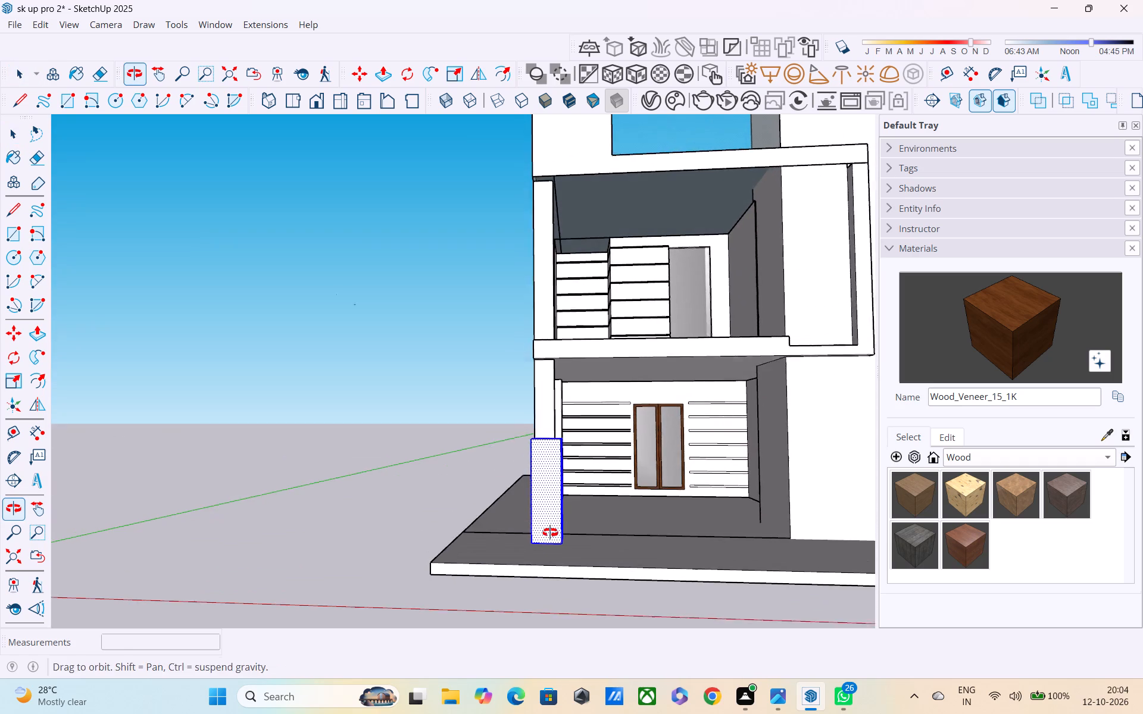
{"action": "middle_click_drag", "start_coordinate": [550, 533], "coordinate": [551, 534]}
{"action": "key", "text": "m"}
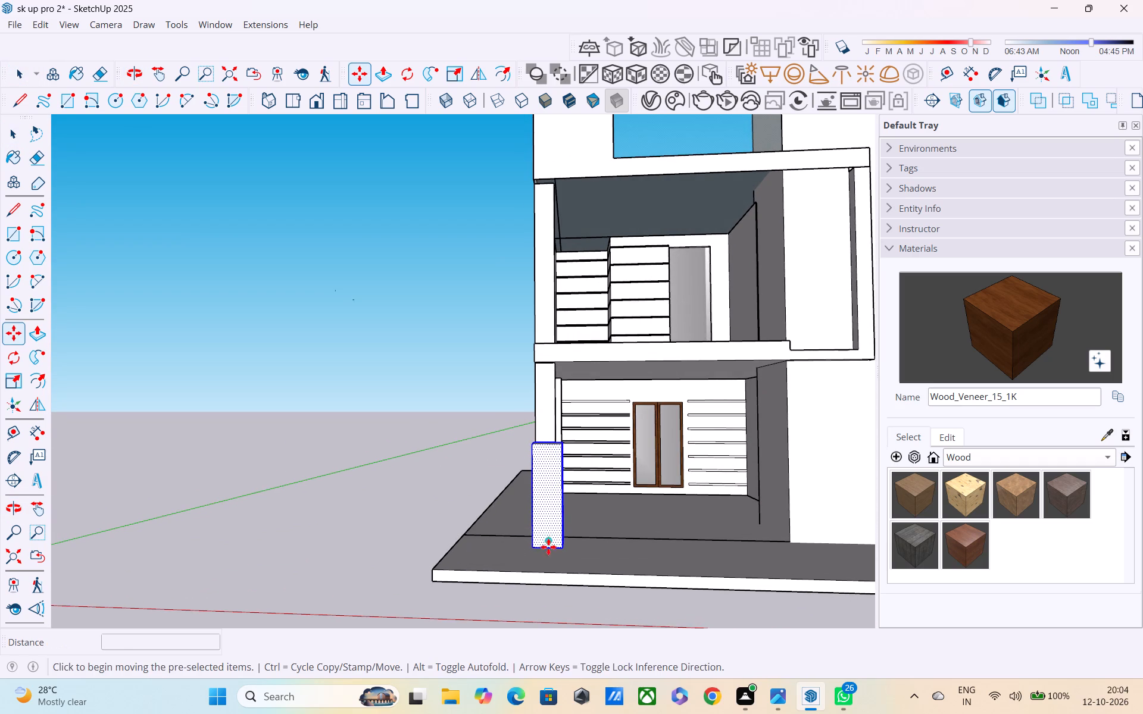
{"action": "left_click", "coordinate": [561, 549]}
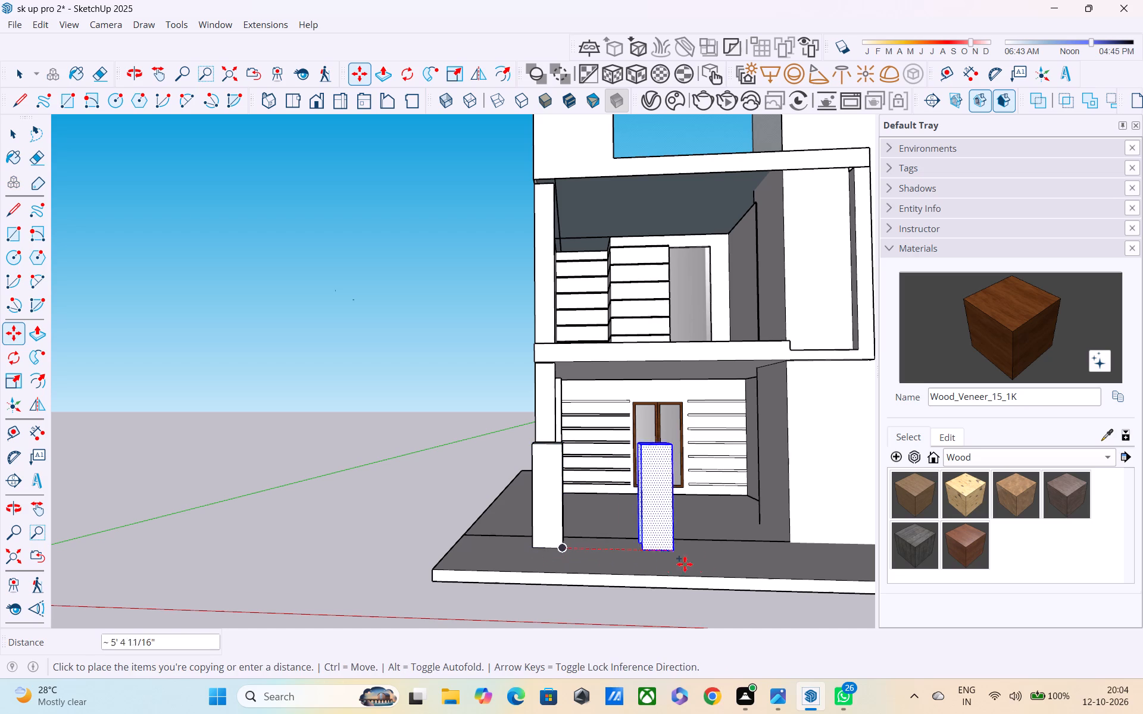
{"action": "left_click", "coordinate": [813, 567]}
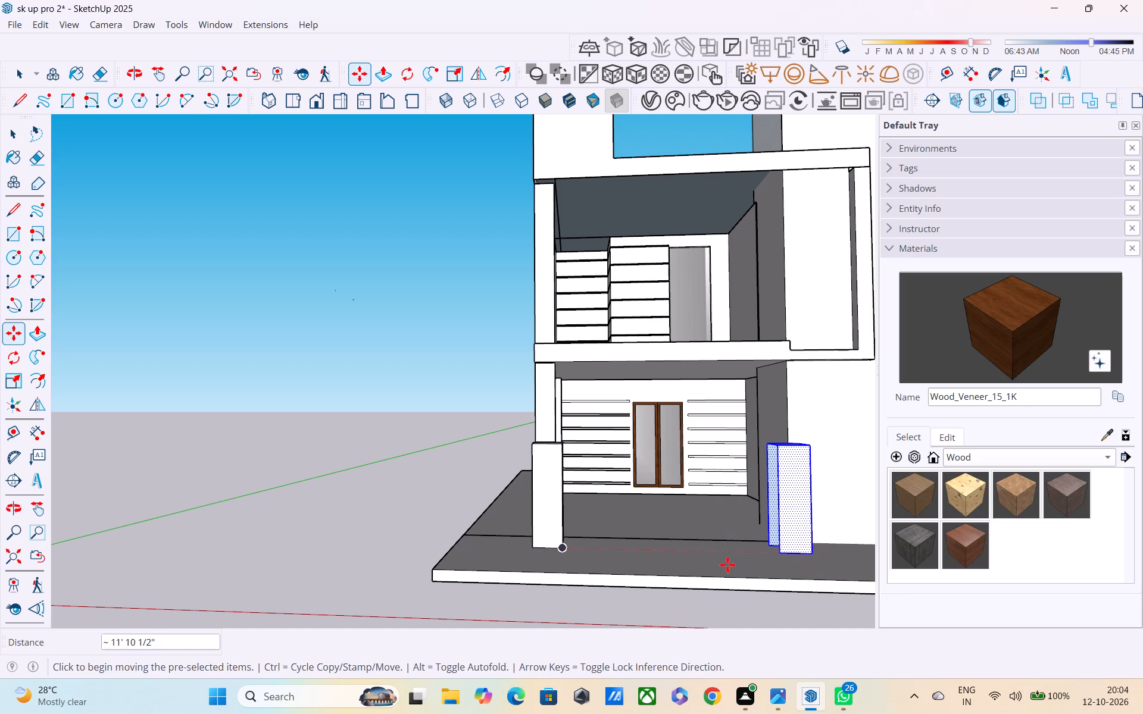
Close the open outer side of the copied block with a rectangle between its opposite corners, and clear the selection.
{"action": "middle_click_drag", "start_coordinate": [724, 577], "coordinate": [772, 675]}
{"action": "scroll", "coordinate": [785, 519], "scroll_direction": "up", "scroll_amount": 4}
{"action": "middle_click_drag", "start_coordinate": [783, 516], "coordinate": [822, 501]}
{"action": "key", "text": "r"}
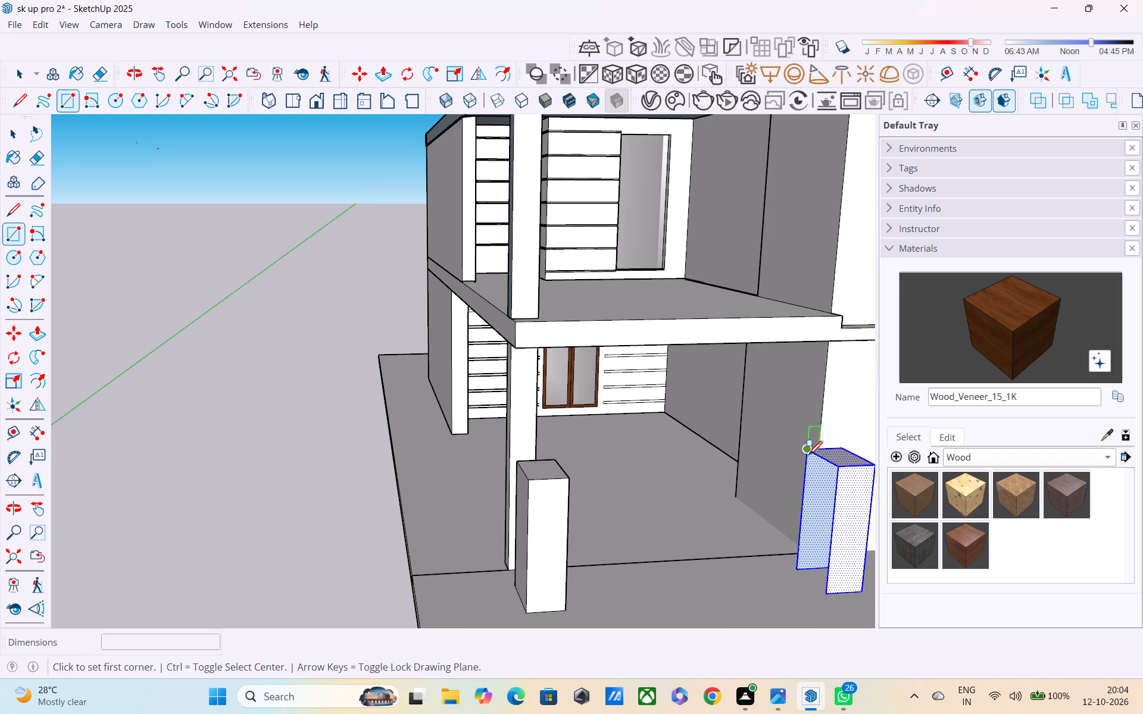
{"action": "left_click", "coordinate": [806, 455]}
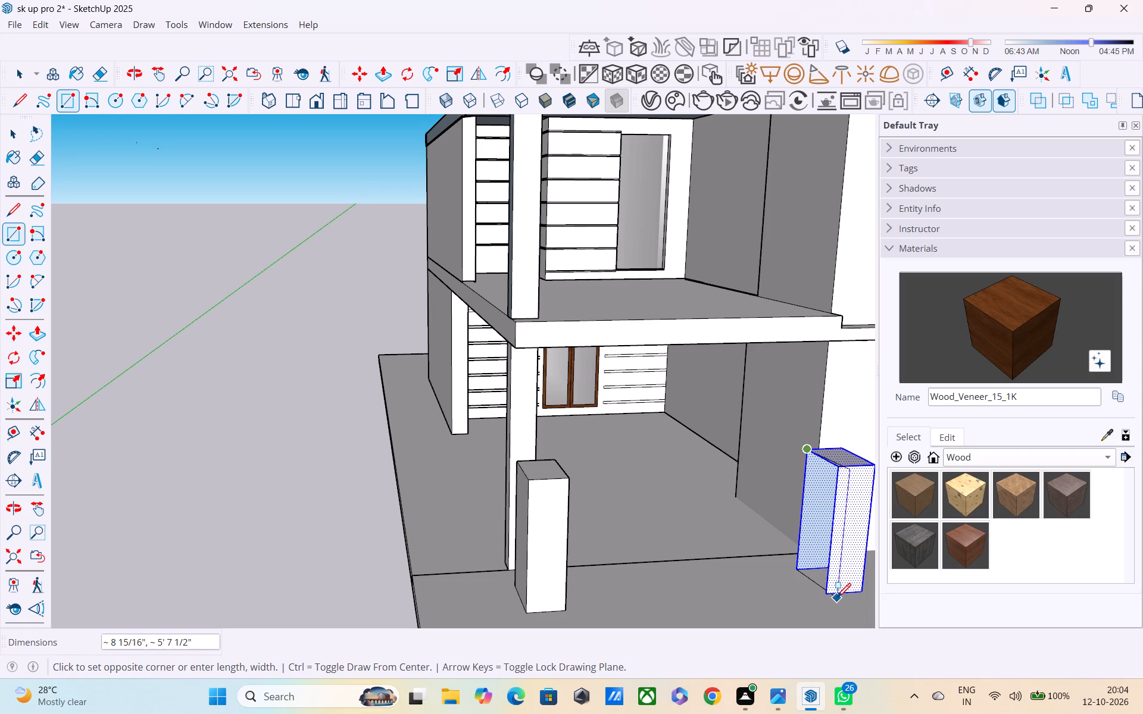
{"action": "left_click", "coordinate": [826, 597]}
{"action": "scroll", "coordinate": [807, 578], "scroll_direction": "down", "scroll_amount": 3}
{"action": "key", "text": "space"}
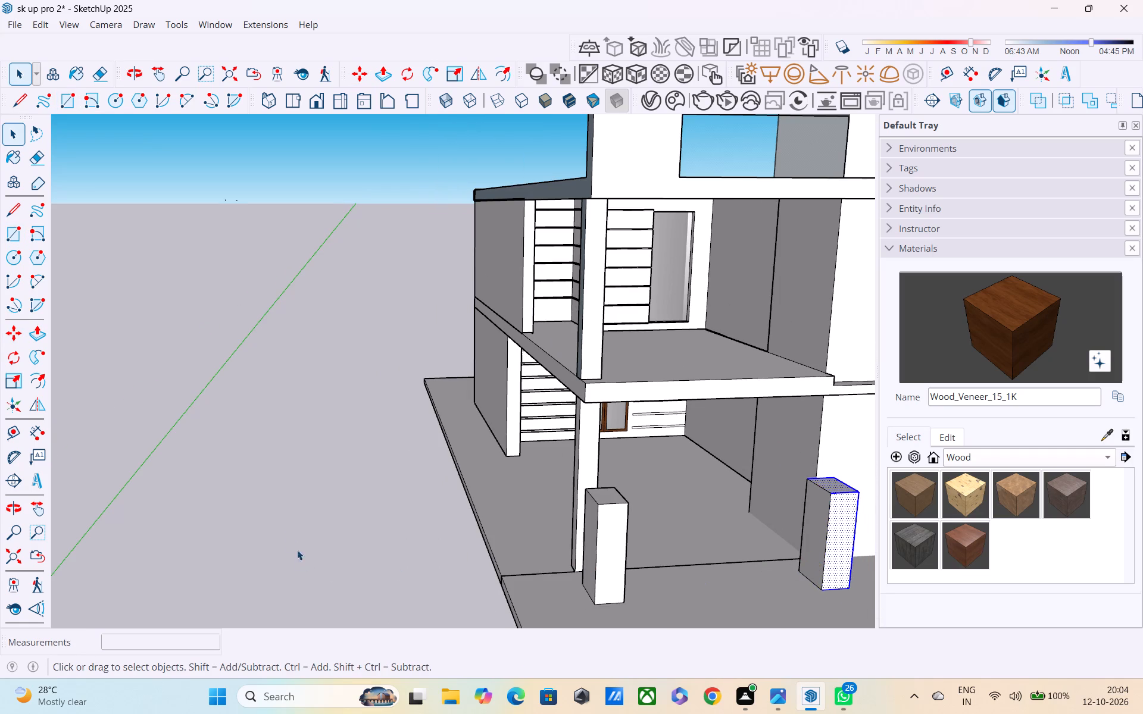
{"action": "left_click", "coordinate": [286, 528]}
Examine the whole front of the house, including the two blocks on the front platform.
{"action": "scroll", "coordinate": [430, 528], "scroll_direction": "down", "scroll_amount": 5}
{"action": "middle_click_drag", "start_coordinate": [443, 523], "coordinate": [341, 436]}
{"action": "scroll", "coordinate": [341, 435], "scroll_direction": "up", "scroll_amount": 1}
{"action": "scroll", "coordinate": [341, 430], "scroll_direction": "down", "scroll_amount": 4}
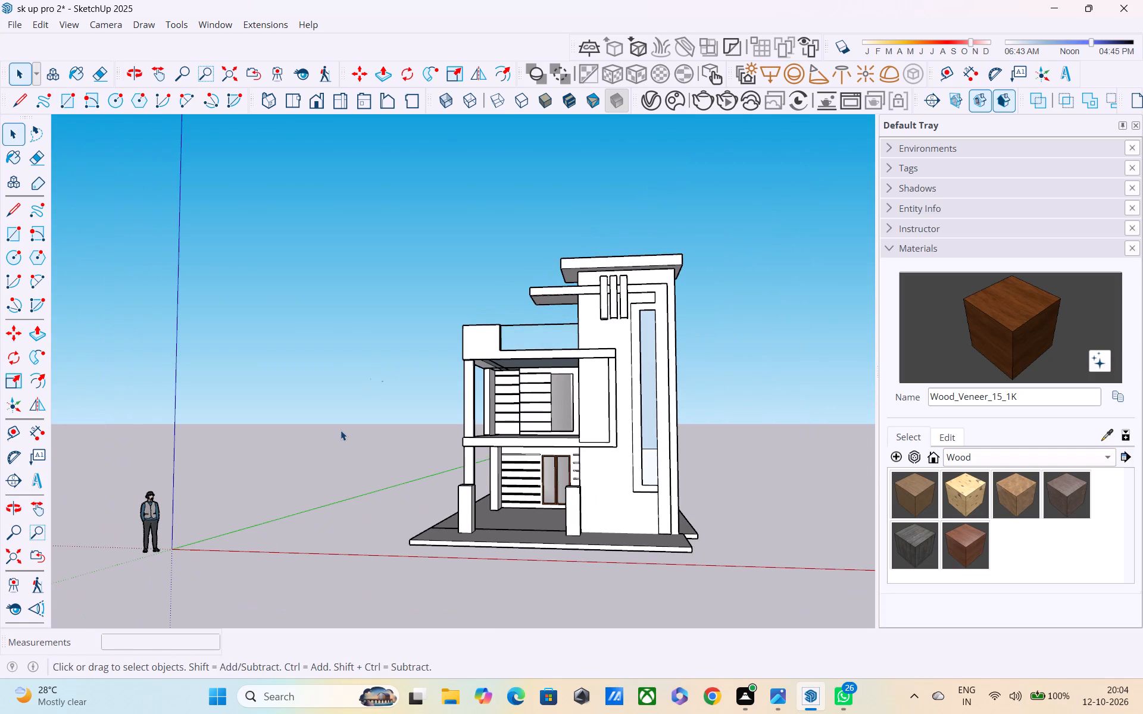
{"action": "scroll", "coordinate": [333, 436], "scroll_direction": "down", "scroll_amount": 2}
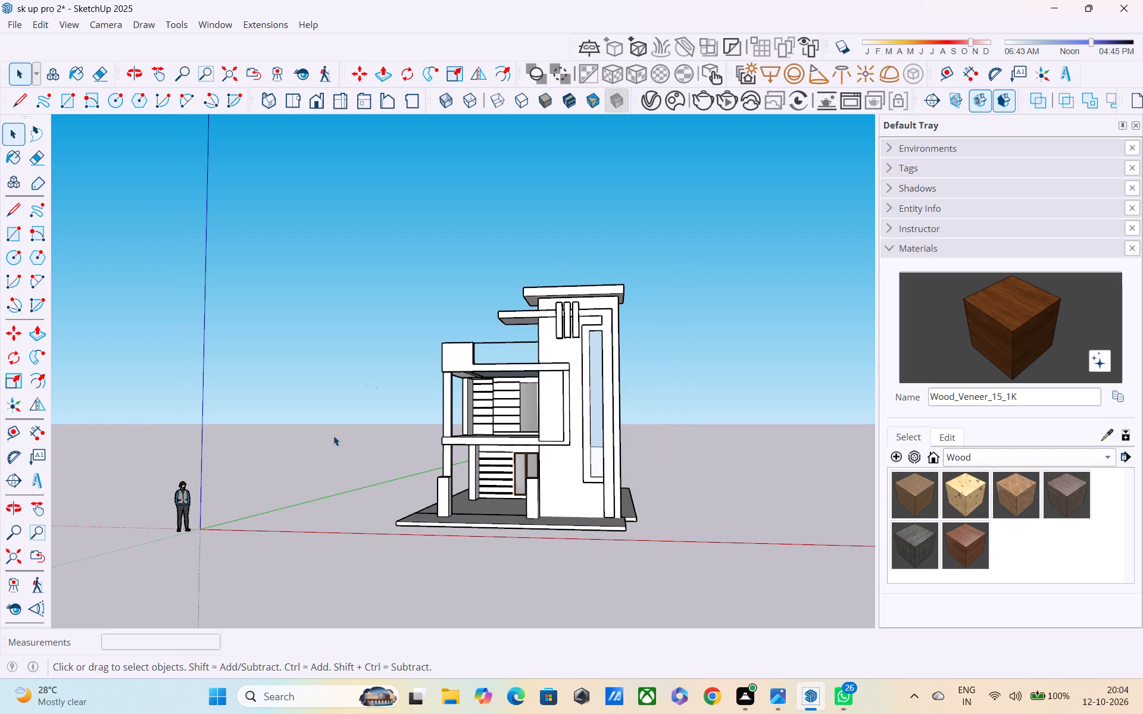
{"action": "middle_click_drag", "start_coordinate": [333, 436], "coordinate": [322, 431]}
{"action": "scroll", "coordinate": [321, 430], "scroll_direction": "down", "scroll_amount": 1}
{"action": "middle_click_drag", "start_coordinate": [419, 424], "coordinate": [469, 474]}
{"action": "key", "text": "Escape"}
{"action": "scroll", "coordinate": [511, 402], "scroll_direction": "up", "scroll_amount": 3}
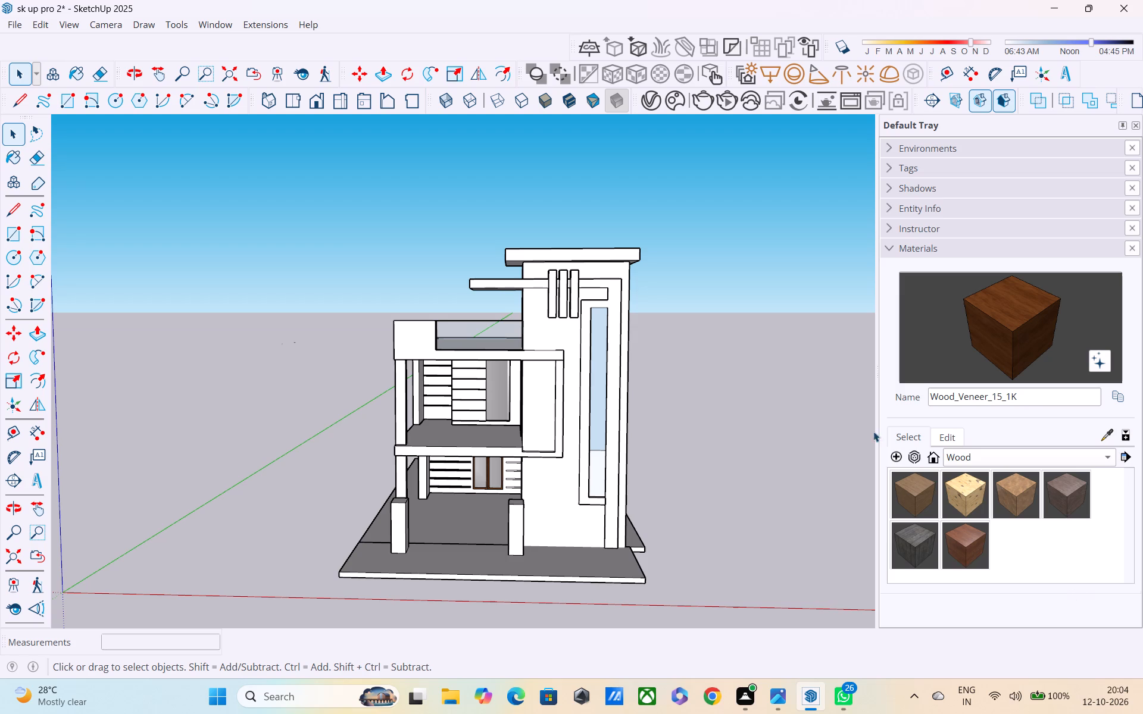
{"action": "scroll", "coordinate": [533, 480], "scroll_direction": "down", "scroll_amount": 1}
{"action": "middle_click_drag", "start_coordinate": [532, 465], "coordinate": [547, 400]}
{"action": "scroll", "coordinate": [535, 444], "scroll_direction": "up", "scroll_amount": 3}
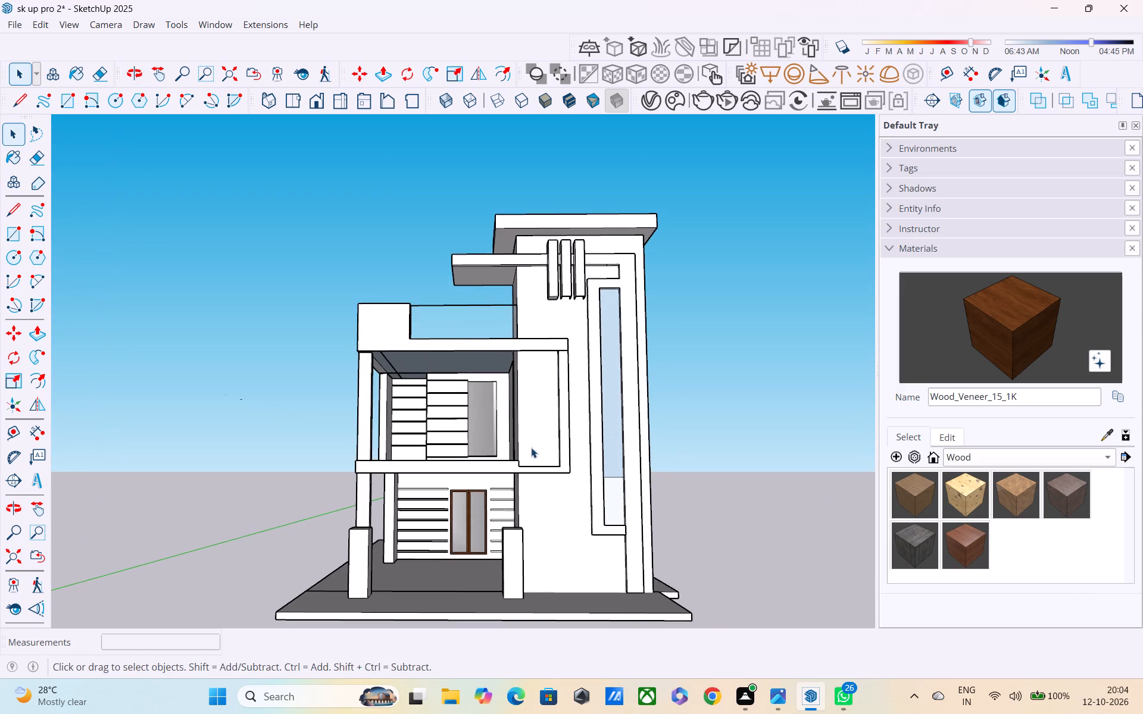
{"action": "middle_click_drag", "start_coordinate": [524, 455], "coordinate": [521, 427]}
{"action": "scroll", "coordinate": [521, 427], "scroll_direction": "down", "scroll_amount": 2}
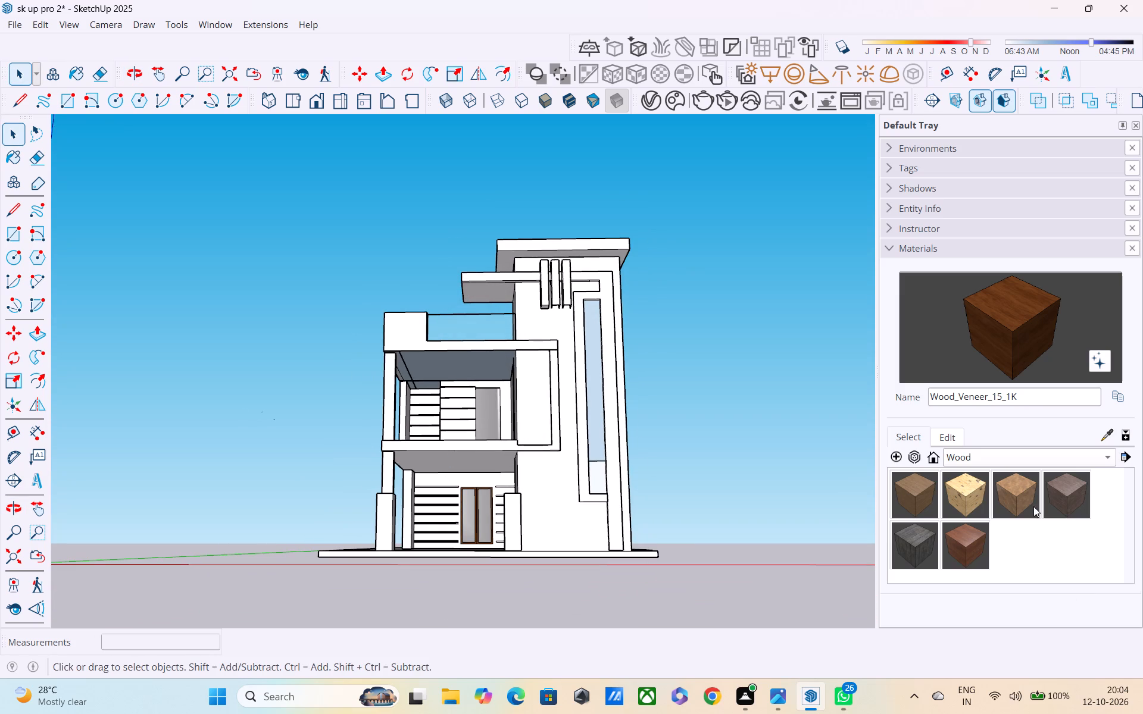
Choose ThomThom - Waistcoat1 from the materials used in the model and tint its colour a muted teal green.
{"action": "left_click", "coordinate": [1012, 462]}
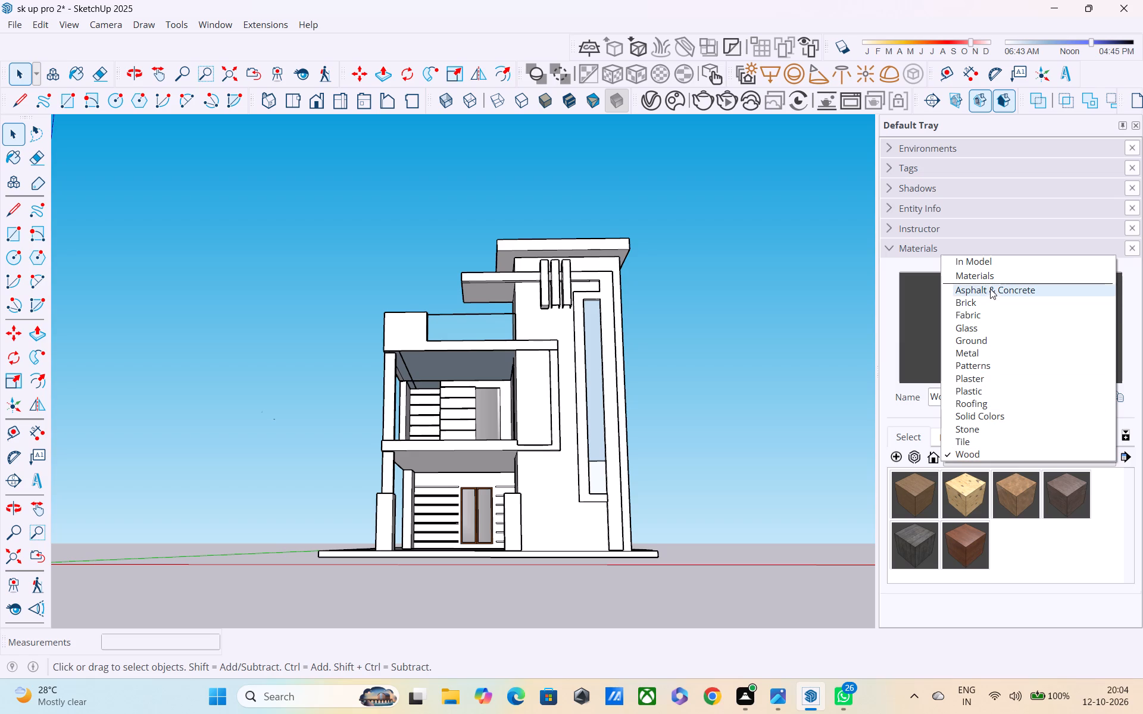
{"action": "left_click", "coordinate": [988, 264]}
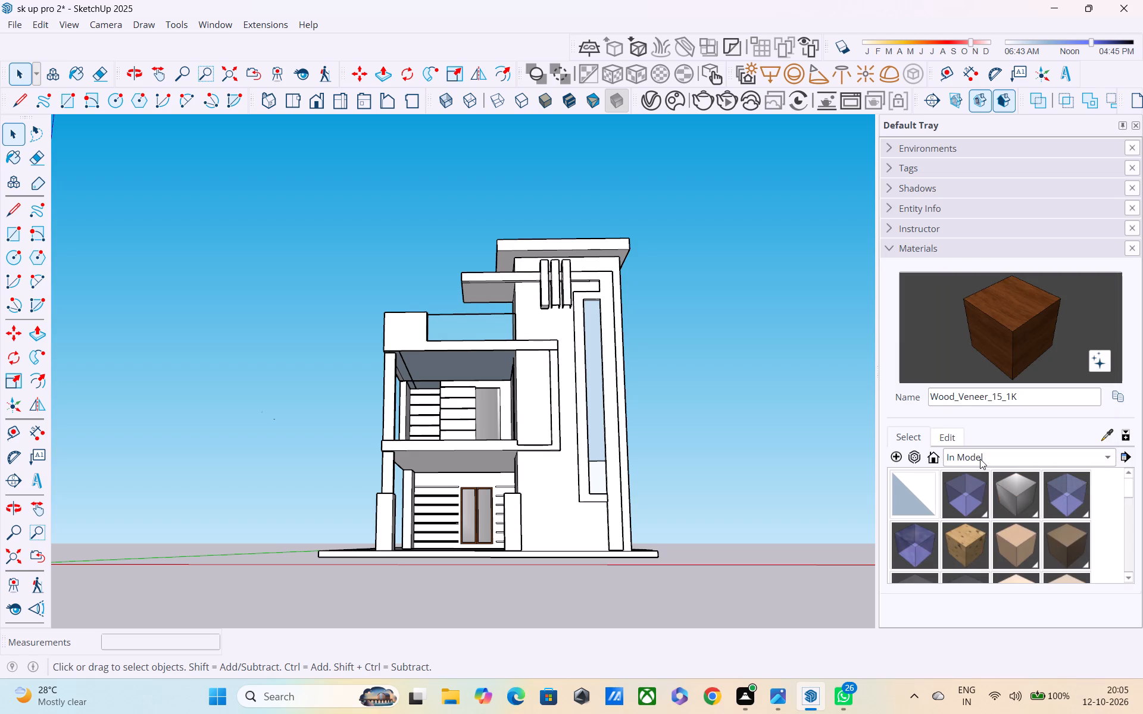
{"action": "scroll", "coordinate": [980, 459], "scroll_direction": "down", "scroll_amount": 7}
{"action": "scroll", "coordinate": [988, 546], "scroll_direction": "down", "scroll_amount": 7}
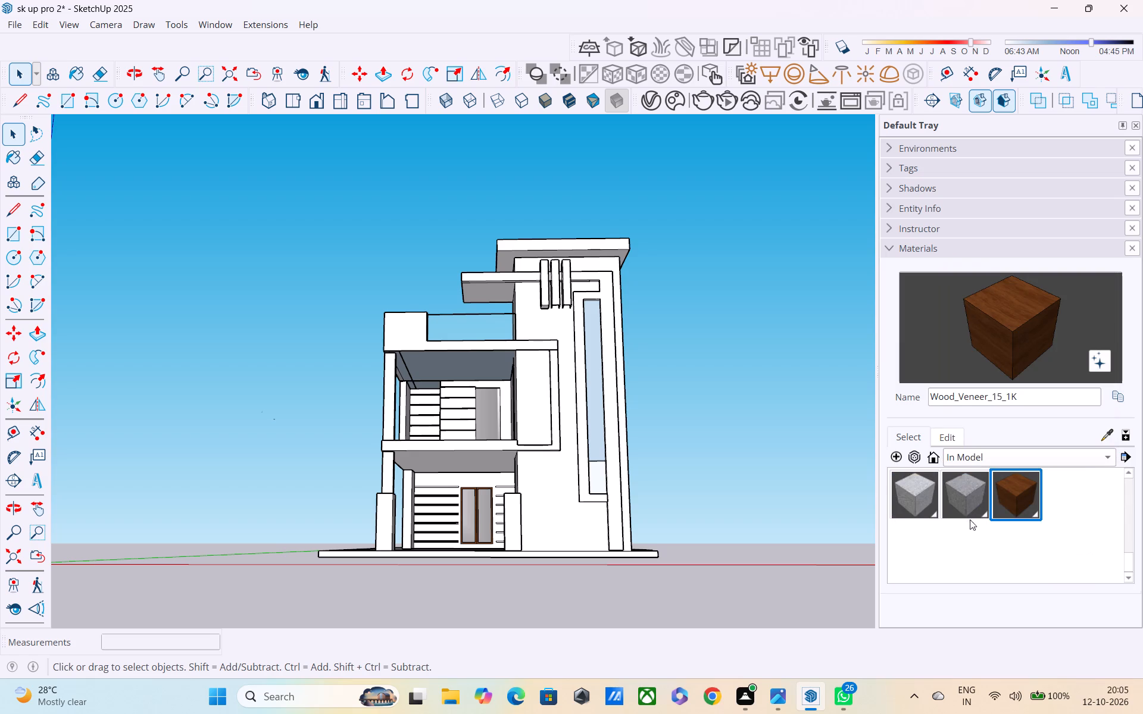
{"action": "scroll", "coordinate": [970, 519], "scroll_direction": "up", "scroll_amount": 4}
{"action": "scroll", "coordinate": [976, 521], "scroll_direction": "down", "scroll_amount": 6}
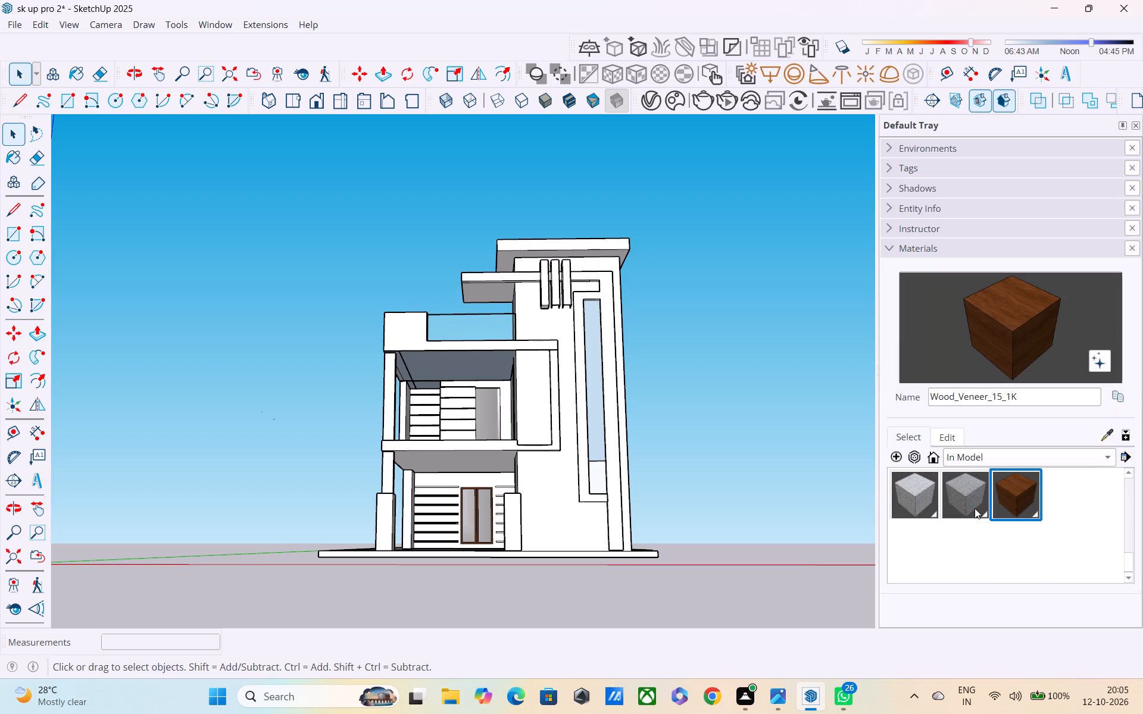
{"action": "left_click", "coordinate": [969, 501]}
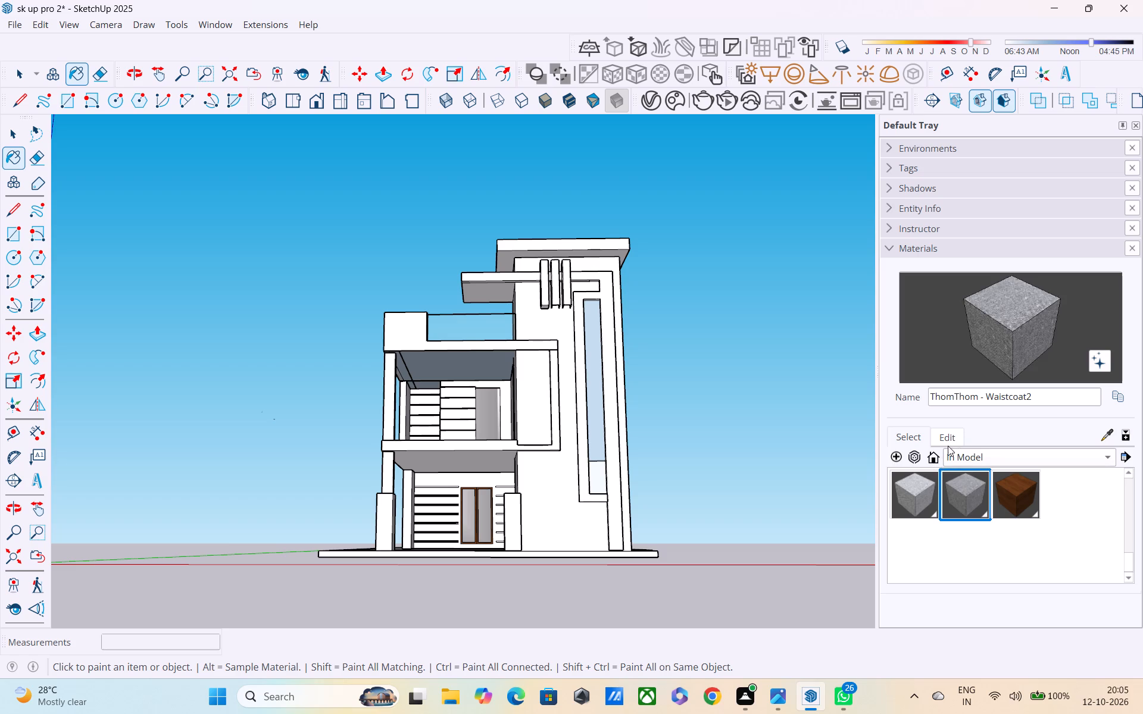
{"action": "left_click", "coordinate": [921, 488]}
{"action": "left_click", "coordinate": [947, 437]}
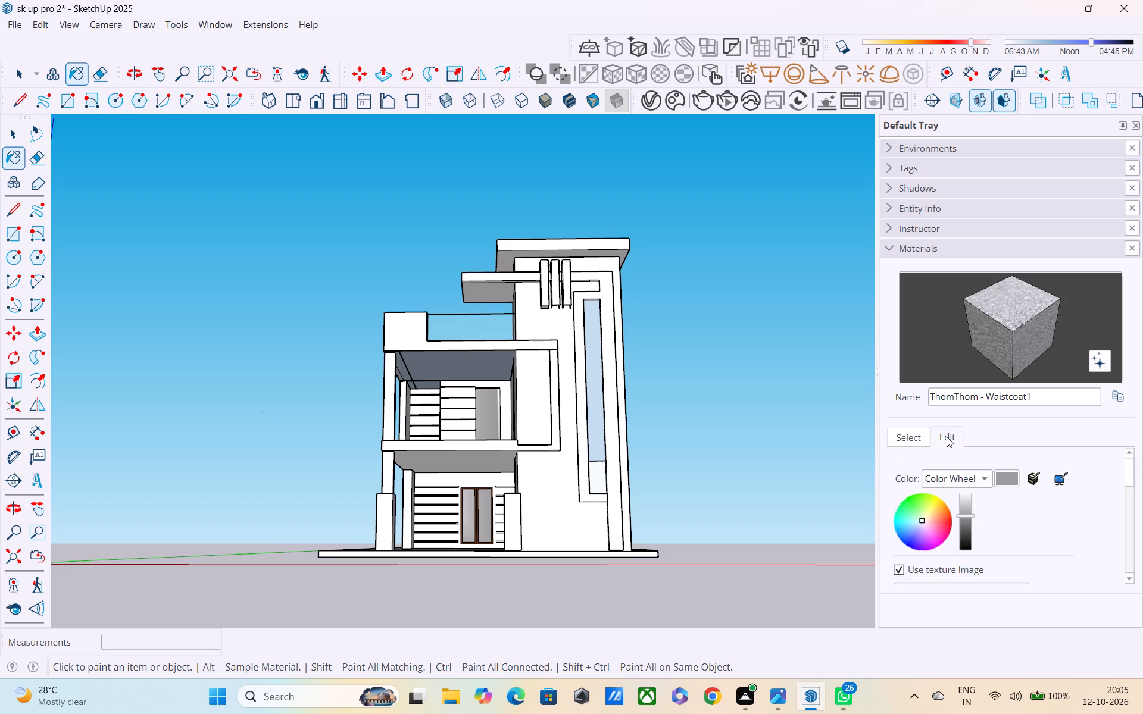
{"action": "left_click", "coordinate": [908, 514]}
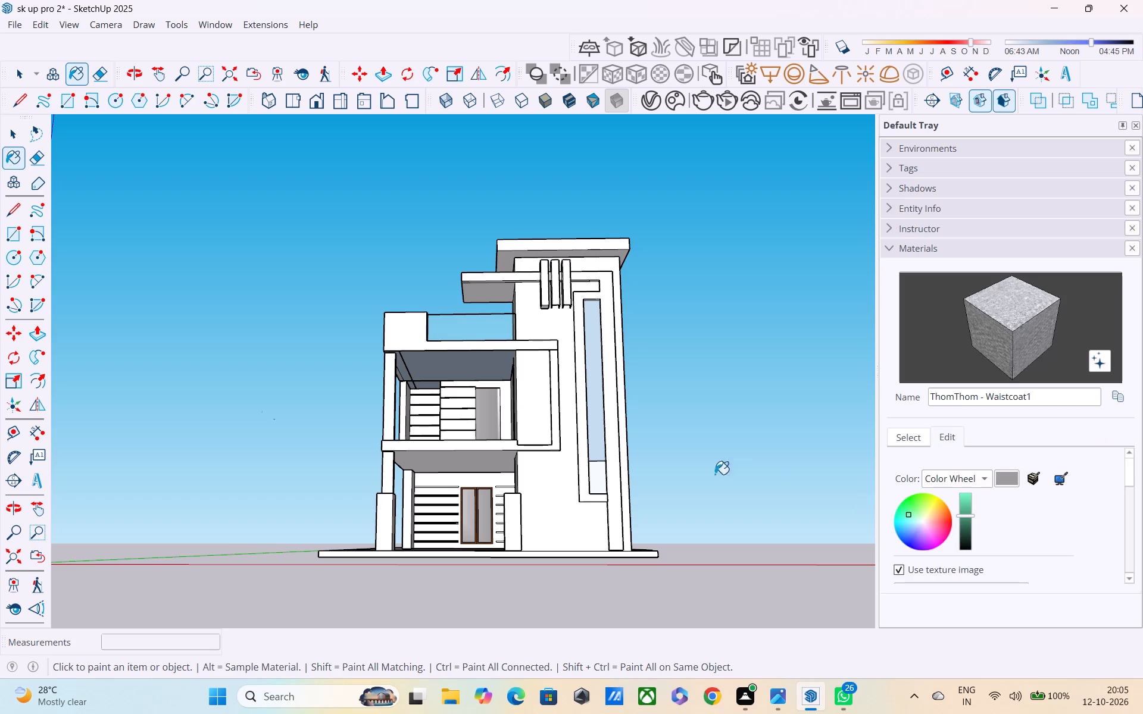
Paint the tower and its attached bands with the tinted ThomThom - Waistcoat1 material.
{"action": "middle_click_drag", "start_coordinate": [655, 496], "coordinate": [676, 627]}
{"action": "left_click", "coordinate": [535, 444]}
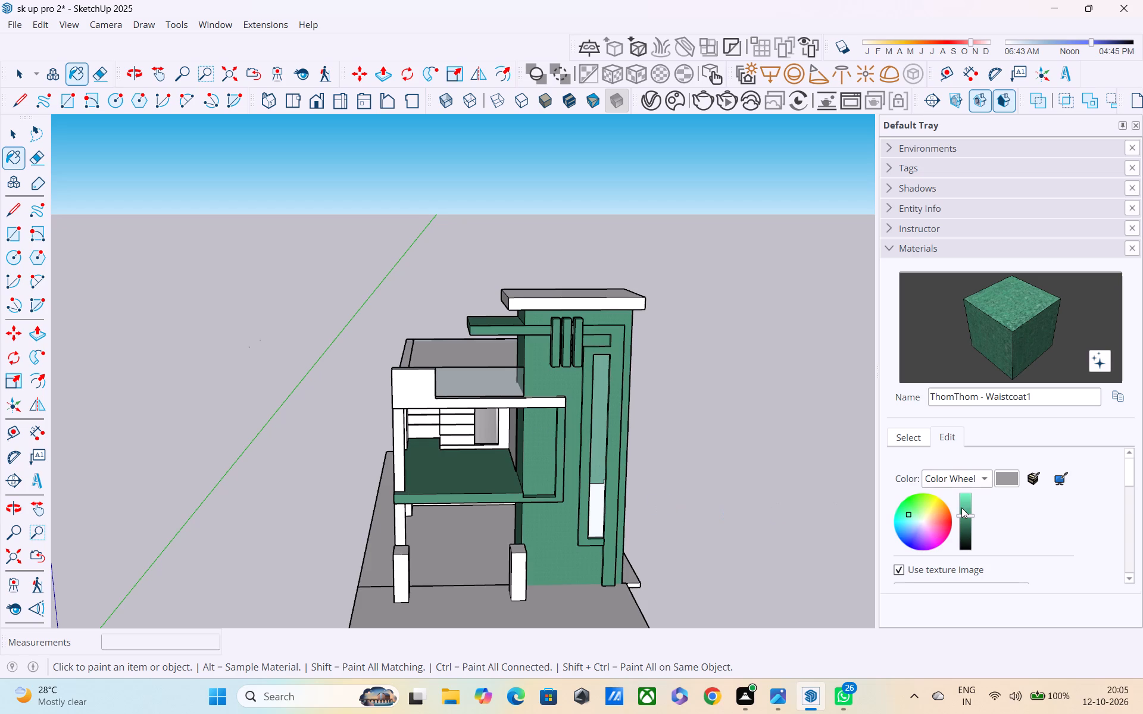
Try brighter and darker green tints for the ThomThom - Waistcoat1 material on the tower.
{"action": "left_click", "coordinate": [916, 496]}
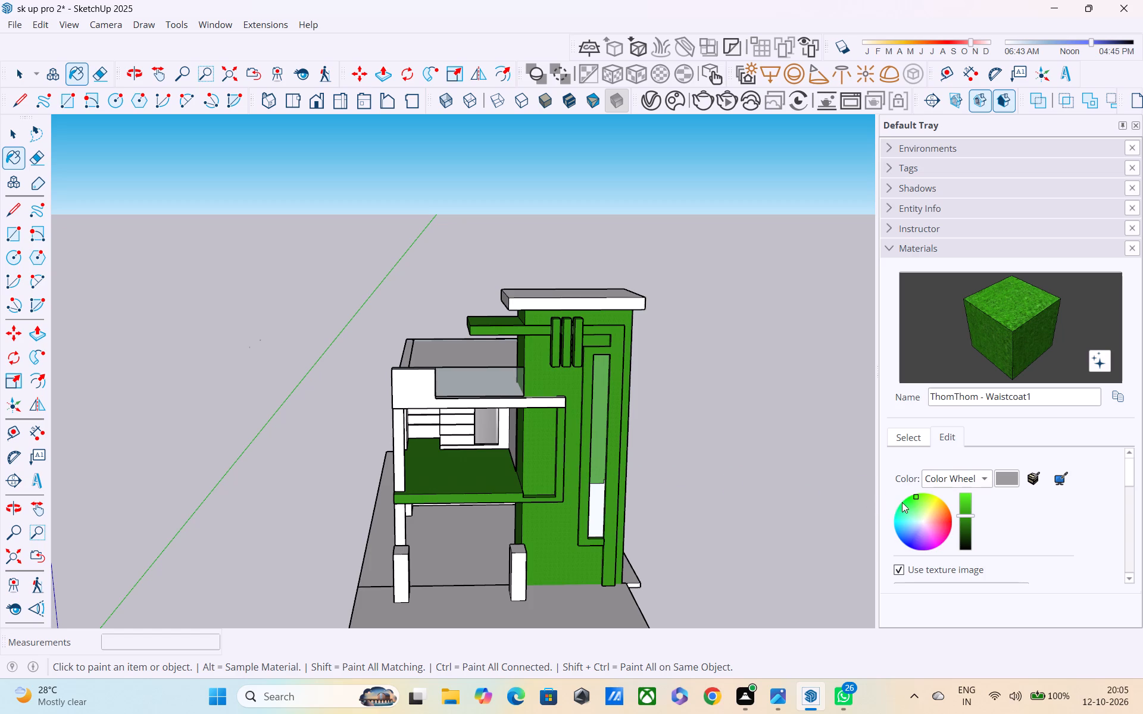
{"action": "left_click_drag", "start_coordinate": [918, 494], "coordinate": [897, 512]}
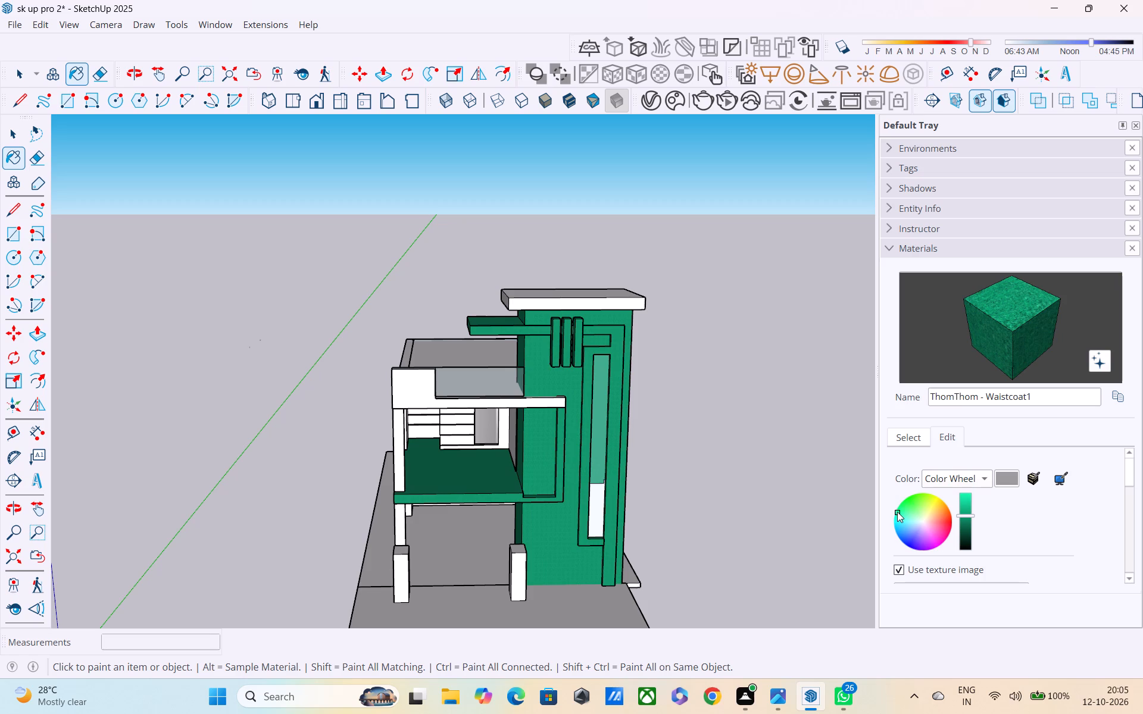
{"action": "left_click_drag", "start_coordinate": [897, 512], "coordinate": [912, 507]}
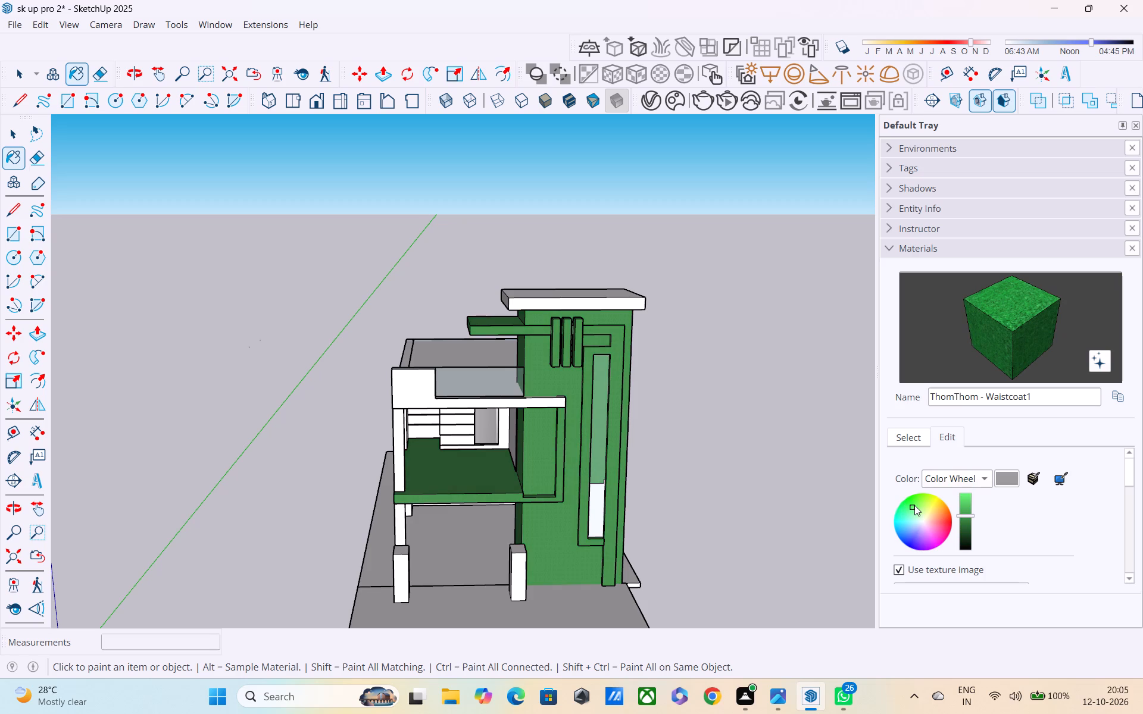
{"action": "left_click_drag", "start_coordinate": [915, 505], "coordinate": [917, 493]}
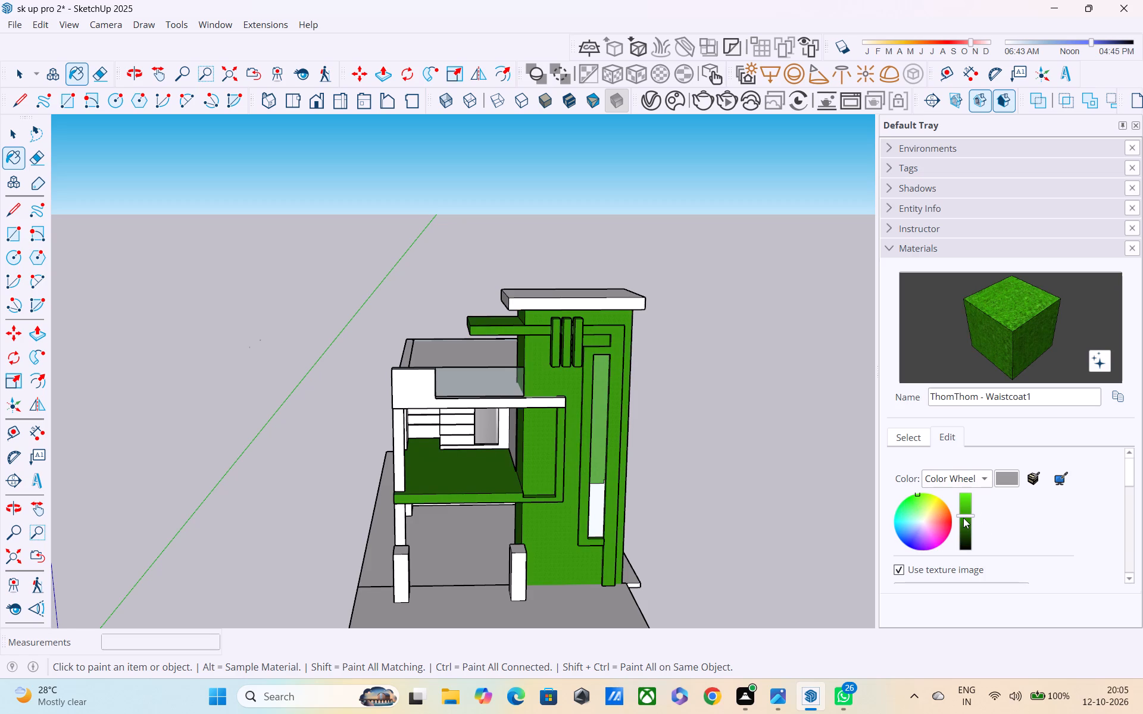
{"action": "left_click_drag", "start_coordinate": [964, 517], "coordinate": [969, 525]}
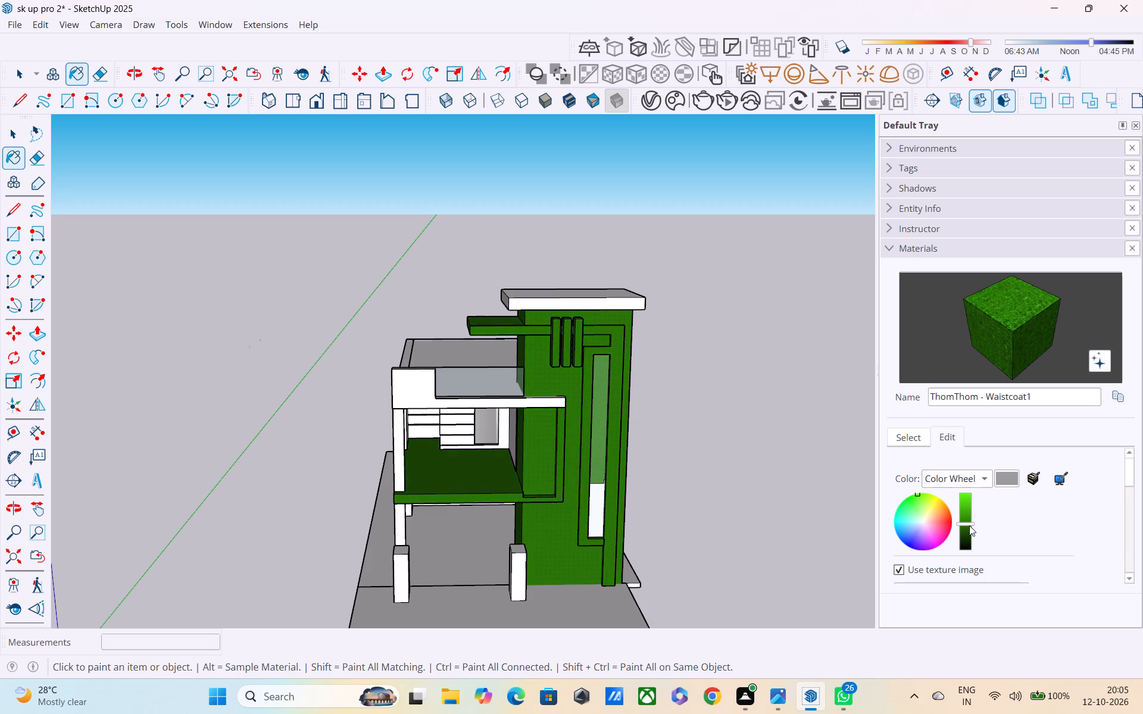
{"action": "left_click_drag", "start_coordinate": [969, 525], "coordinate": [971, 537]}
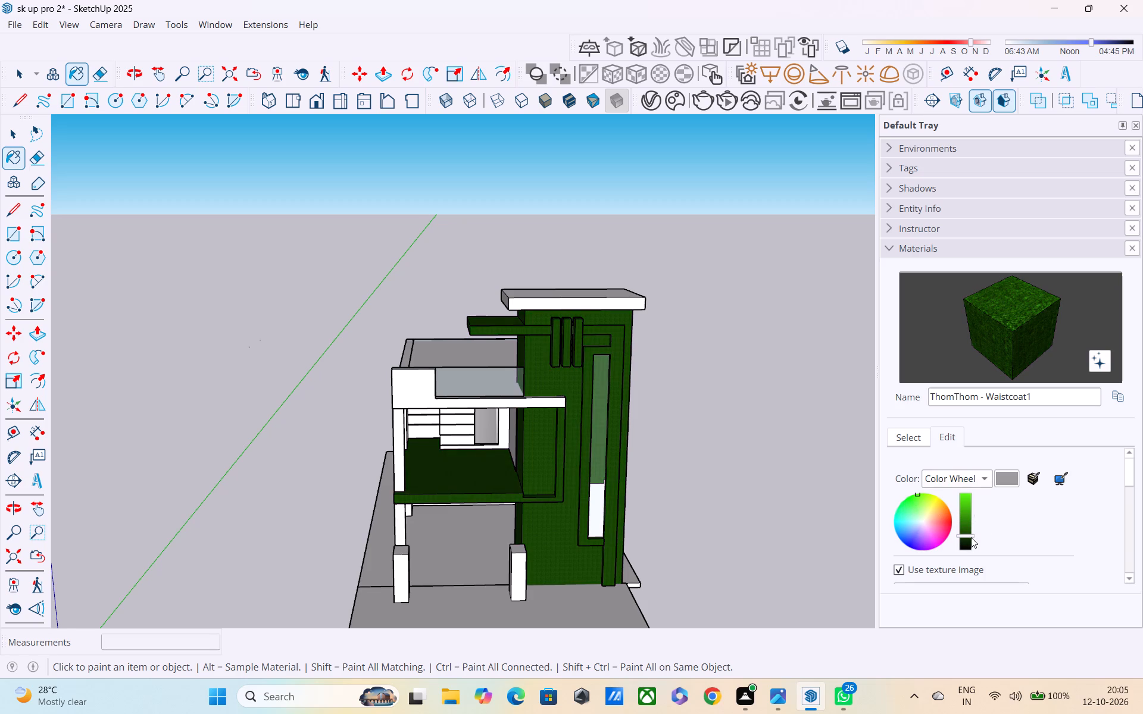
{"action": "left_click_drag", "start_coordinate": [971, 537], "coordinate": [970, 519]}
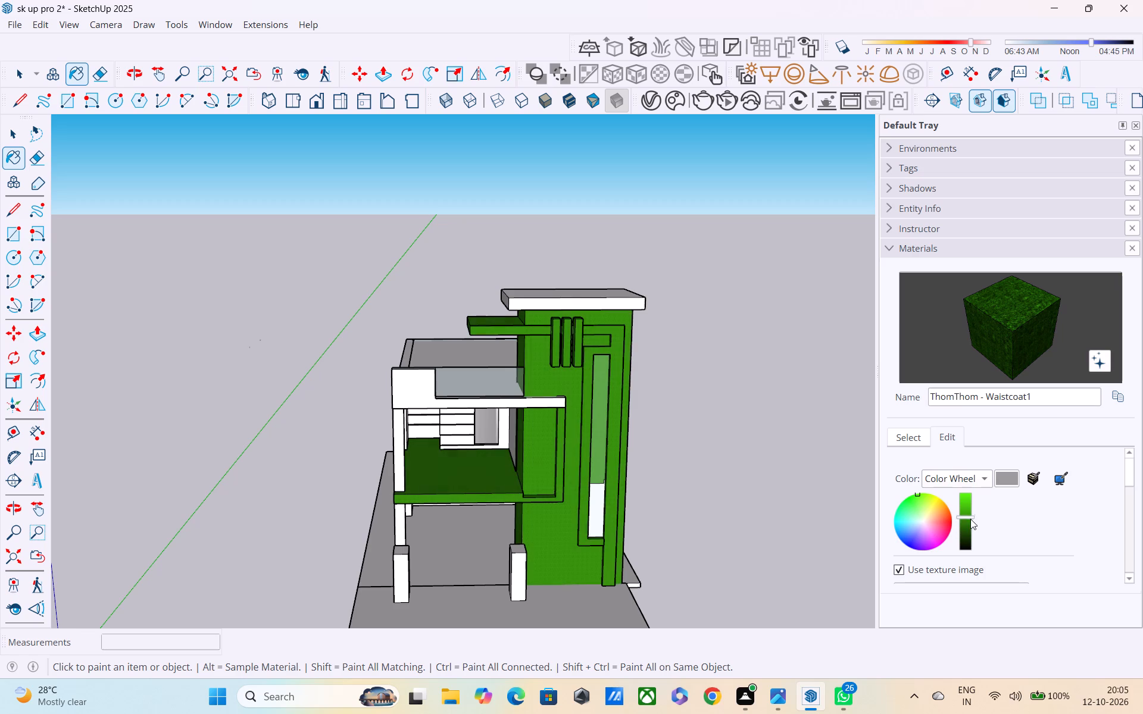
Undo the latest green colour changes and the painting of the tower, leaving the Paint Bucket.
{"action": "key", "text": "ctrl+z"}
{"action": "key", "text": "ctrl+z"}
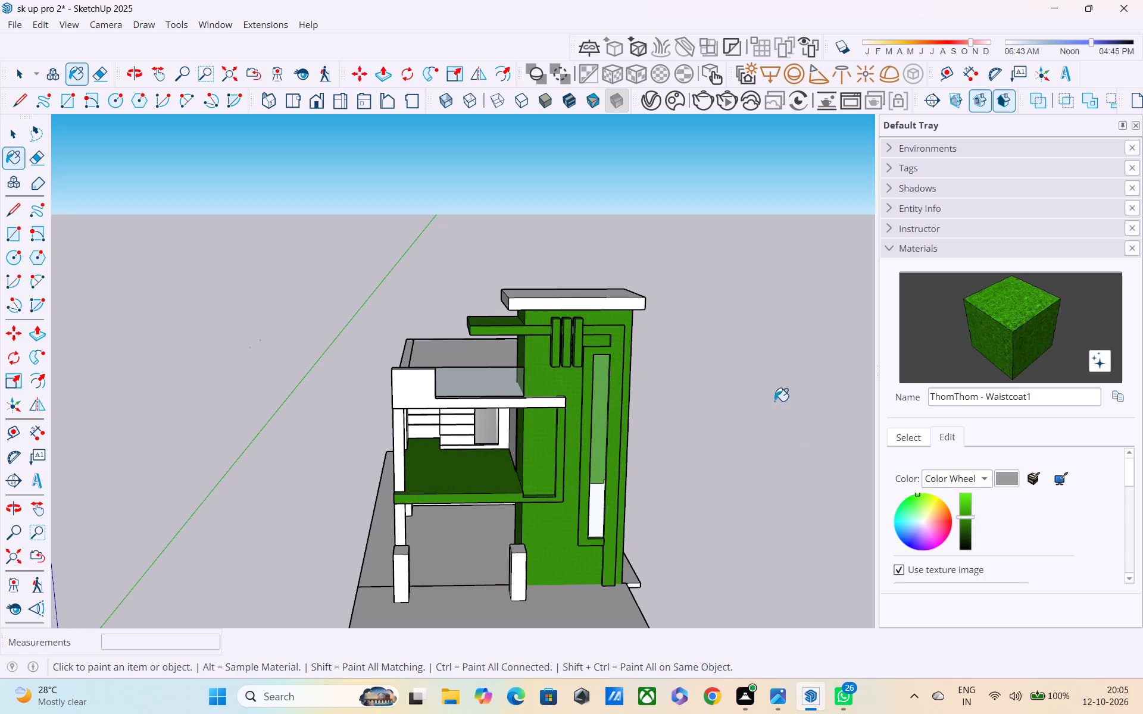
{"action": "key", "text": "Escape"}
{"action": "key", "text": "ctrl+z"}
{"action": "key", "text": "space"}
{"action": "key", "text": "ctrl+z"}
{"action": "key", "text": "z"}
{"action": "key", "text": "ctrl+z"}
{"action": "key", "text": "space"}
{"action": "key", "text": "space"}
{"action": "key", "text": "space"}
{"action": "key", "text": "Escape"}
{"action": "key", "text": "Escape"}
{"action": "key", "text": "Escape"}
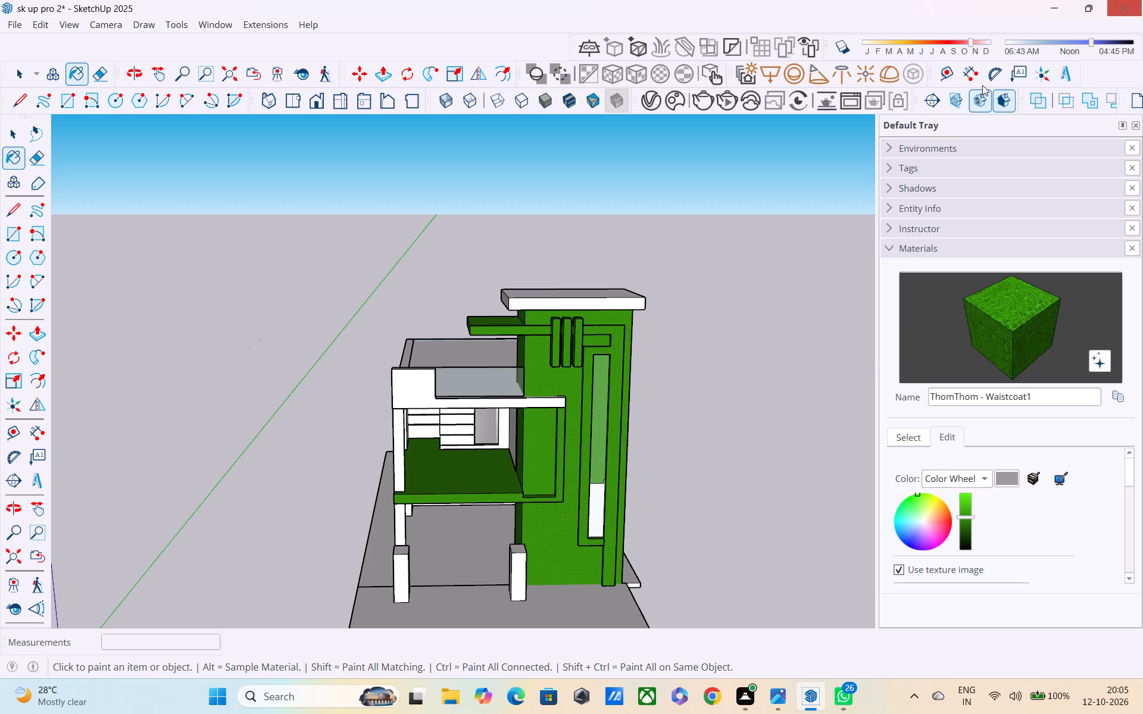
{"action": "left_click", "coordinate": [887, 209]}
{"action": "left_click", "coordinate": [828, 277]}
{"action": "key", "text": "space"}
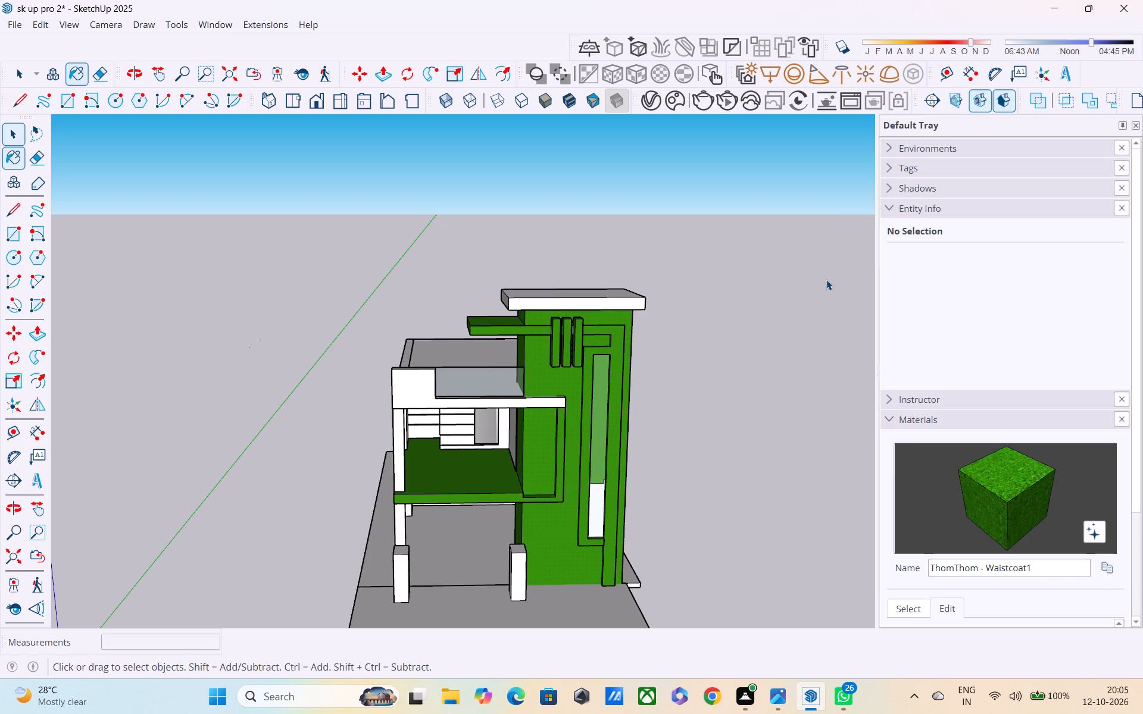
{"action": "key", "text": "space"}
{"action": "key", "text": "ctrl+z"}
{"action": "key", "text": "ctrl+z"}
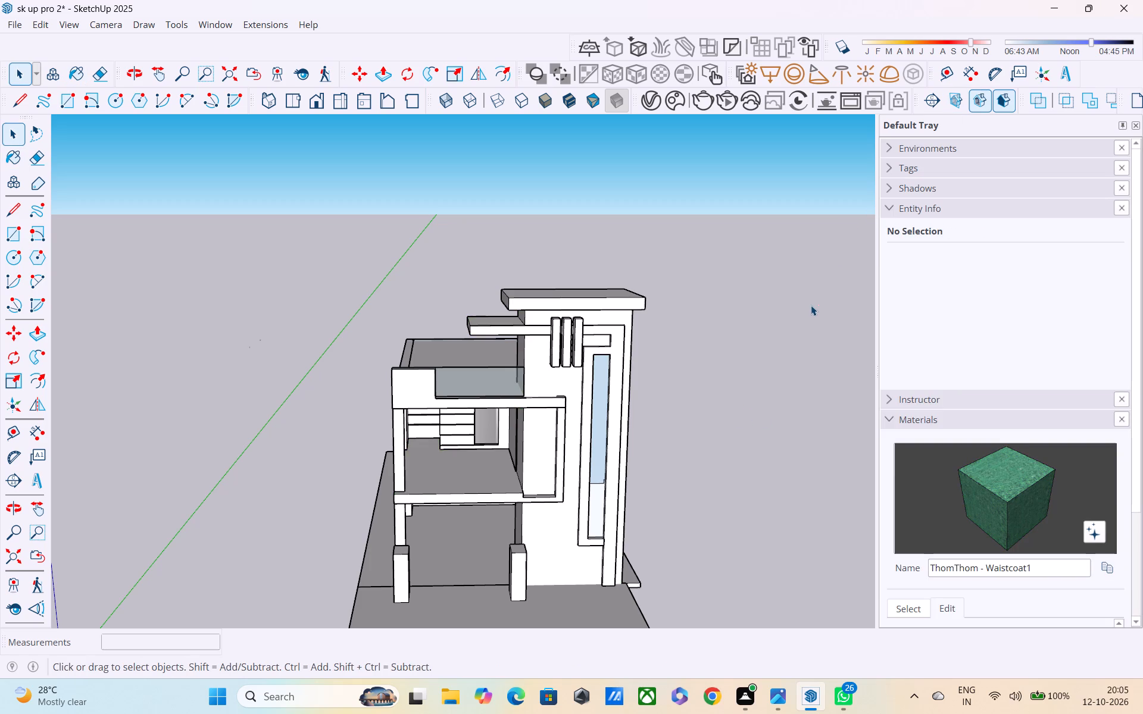
Browse the Metal material collection and examine the edit settings of Metal_06_1K.
{"action": "middle_click_drag", "start_coordinate": [578, 367], "coordinate": [570, 289]}
{"action": "scroll", "coordinate": [574, 317], "scroll_direction": "up", "scroll_amount": 4}
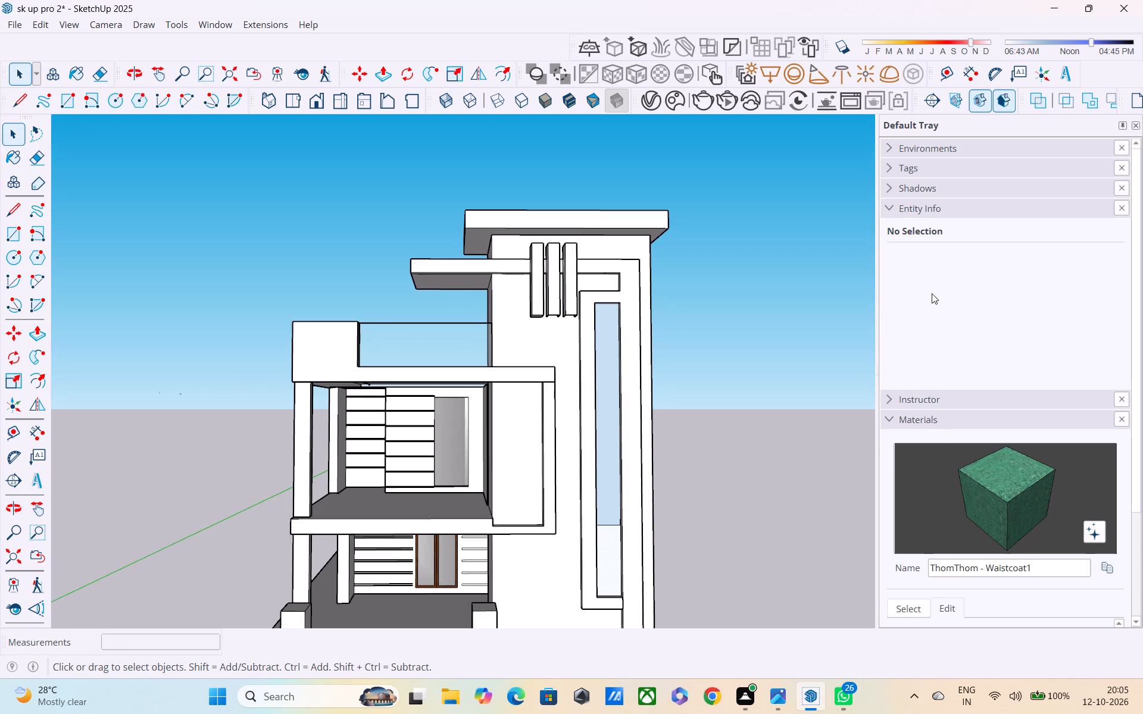
{"action": "left_click", "coordinate": [947, 606]}
{"action": "scroll", "coordinate": [923, 563], "scroll_direction": "down", "scroll_amount": 4}
{"action": "scroll", "coordinate": [923, 558], "scroll_direction": "up", "scroll_amount": 5}
{"action": "scroll", "coordinate": [923, 547], "scroll_direction": "down", "scroll_amount": 2}
{"action": "scroll", "coordinate": [923, 547], "scroll_direction": "up", "scroll_amount": 2}
{"action": "left_click", "coordinate": [922, 611]}
{"action": "scroll", "coordinate": [960, 428], "scroll_direction": "down", "scroll_amount": 1}
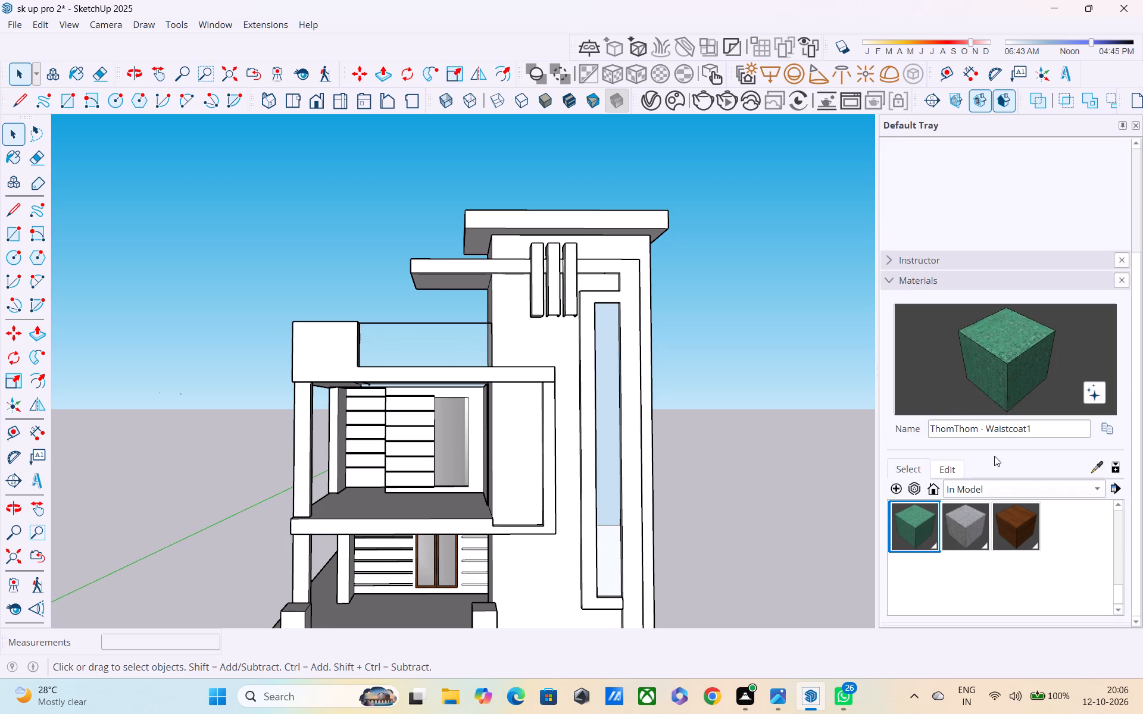
{"action": "left_click", "coordinate": [988, 487]}
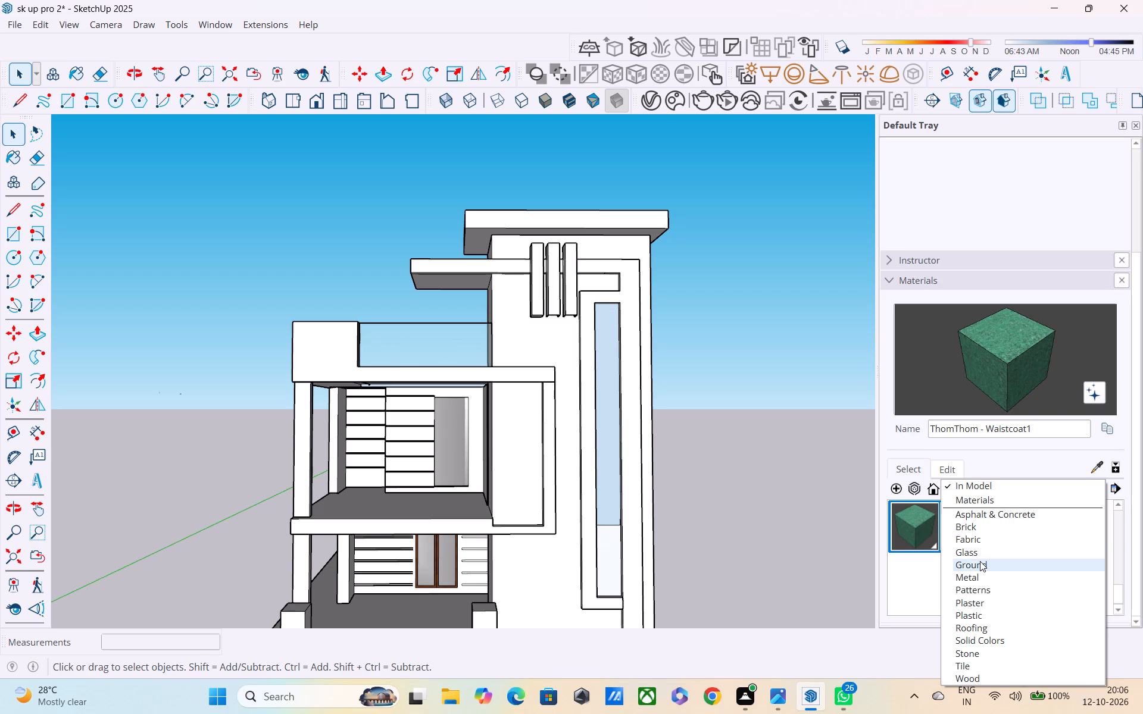
{"action": "left_click", "coordinate": [979, 578]}
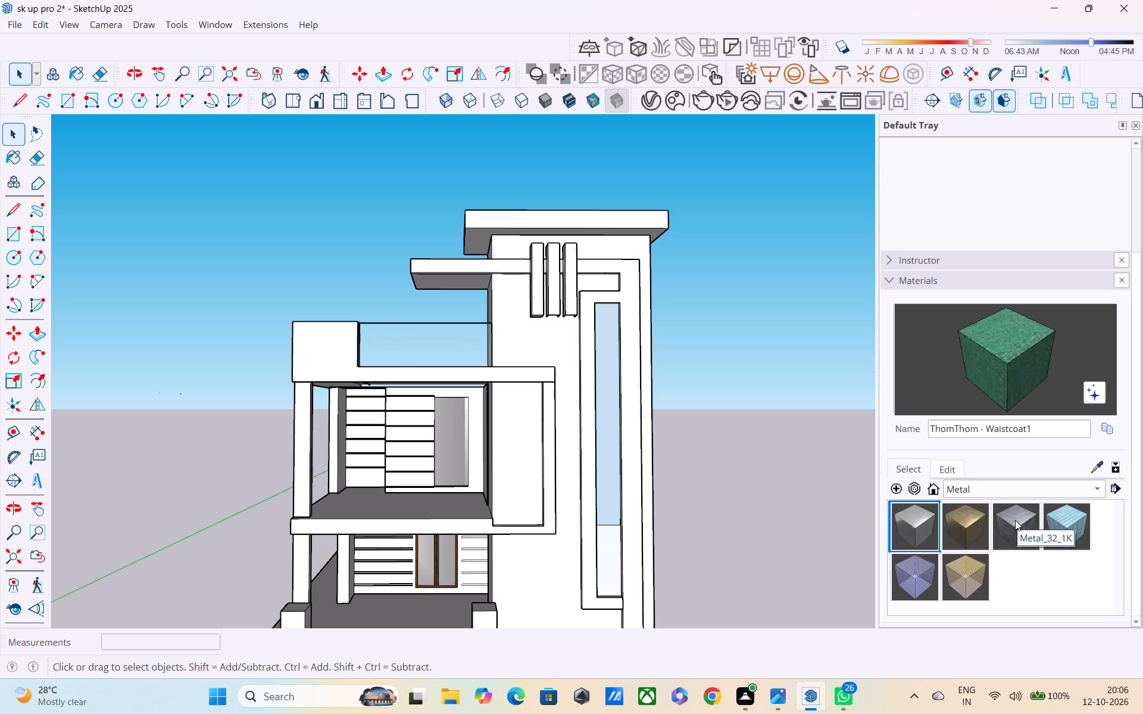
{"action": "left_click", "coordinate": [929, 524]}
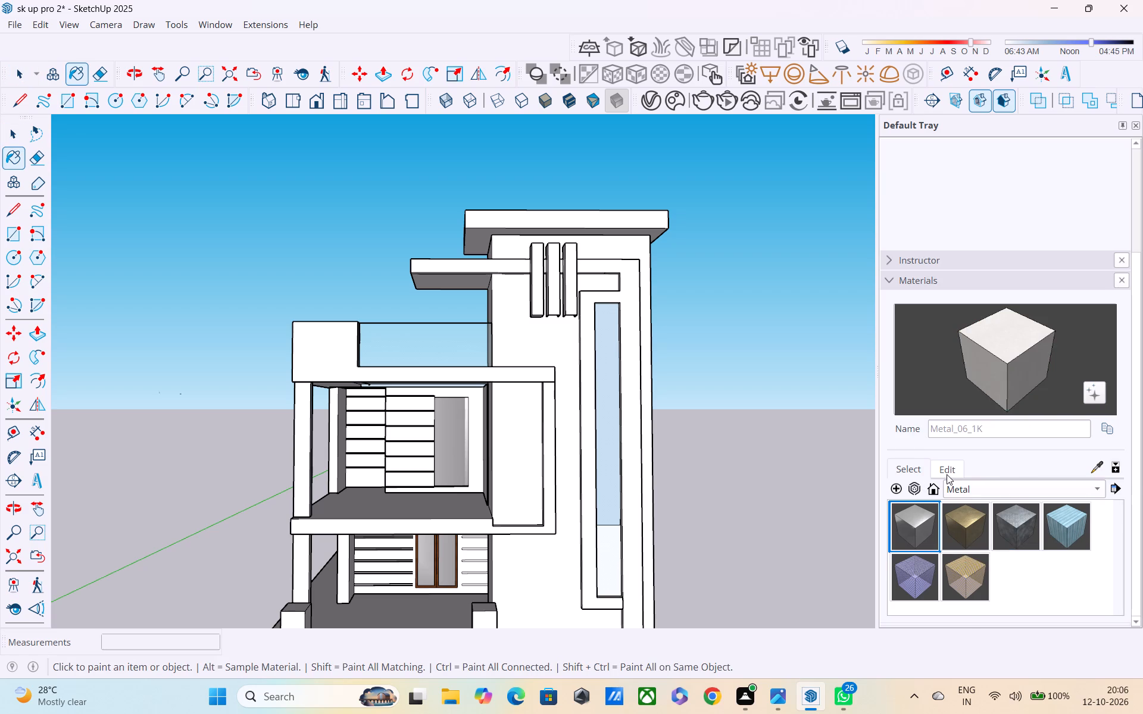
{"action": "left_click", "coordinate": [947, 474]}
{"action": "scroll", "coordinate": [957, 512], "scroll_direction": "down", "scroll_amount": 1}
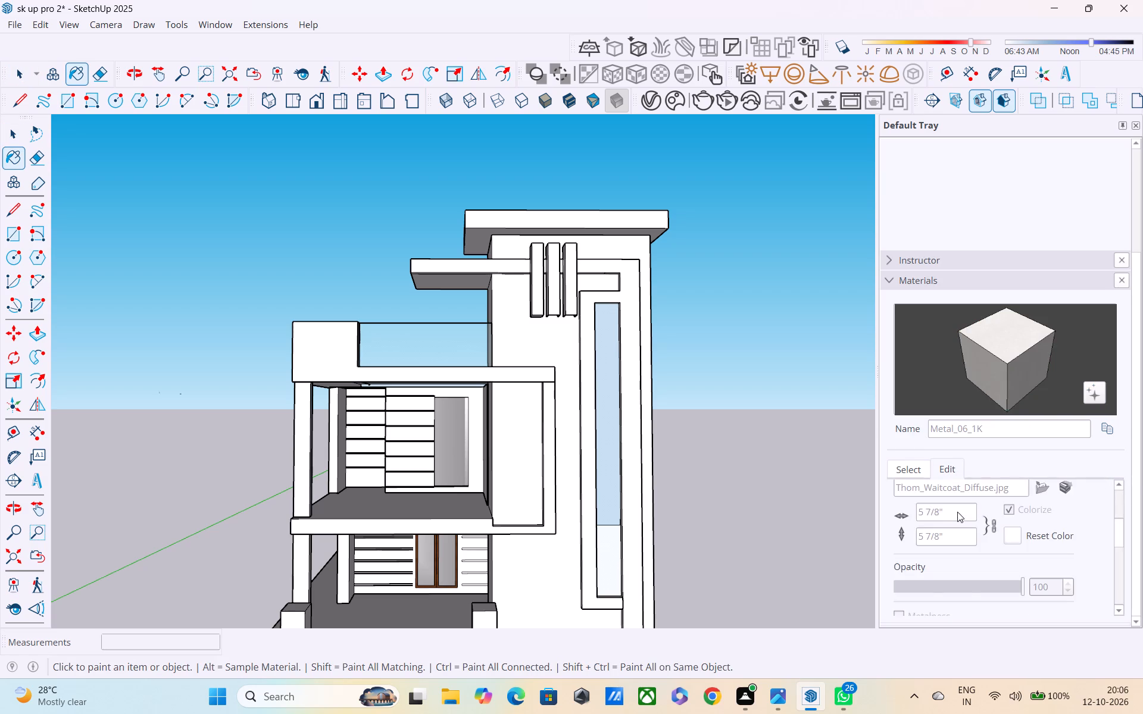
{"action": "scroll", "coordinate": [957, 512], "scroll_direction": "up", "scroll_amount": 2}
{"action": "scroll", "coordinate": [942, 512], "scroll_direction": "down", "scroll_amount": 1}
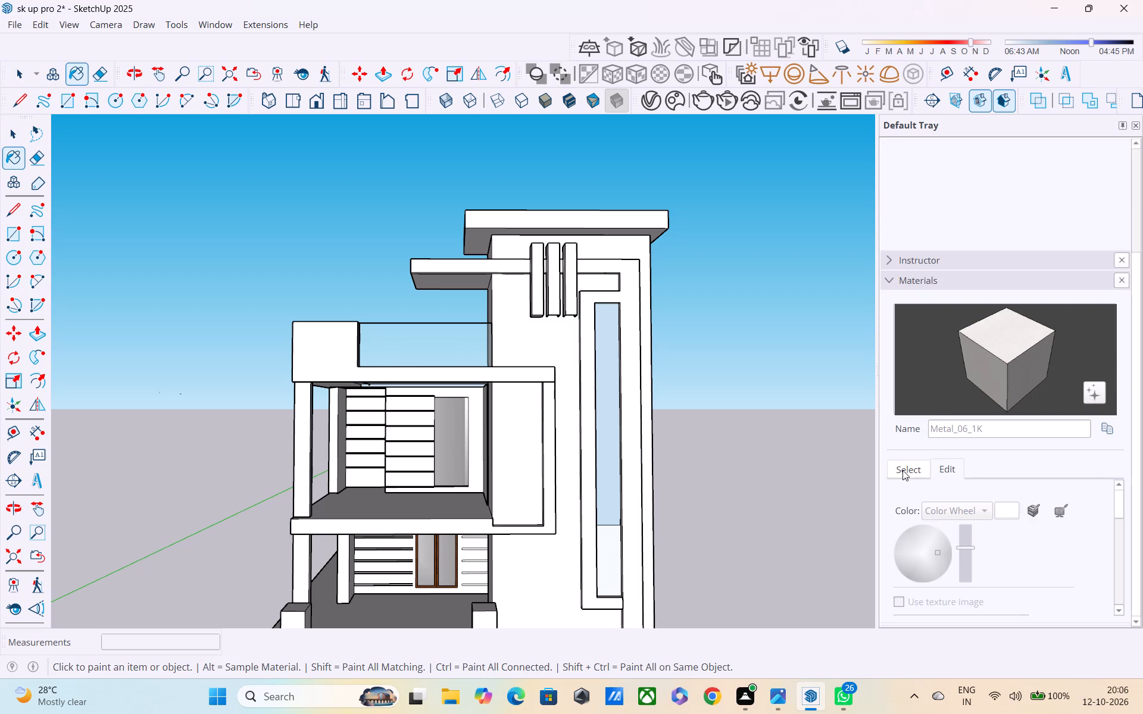
Examine the edit settings of the Metal_10_1K material, and return to selecting without painting anything.
{"action": "left_click", "coordinate": [902, 470]}
{"action": "left_click", "coordinate": [971, 526]}
{"action": "left_click", "coordinate": [954, 473]}
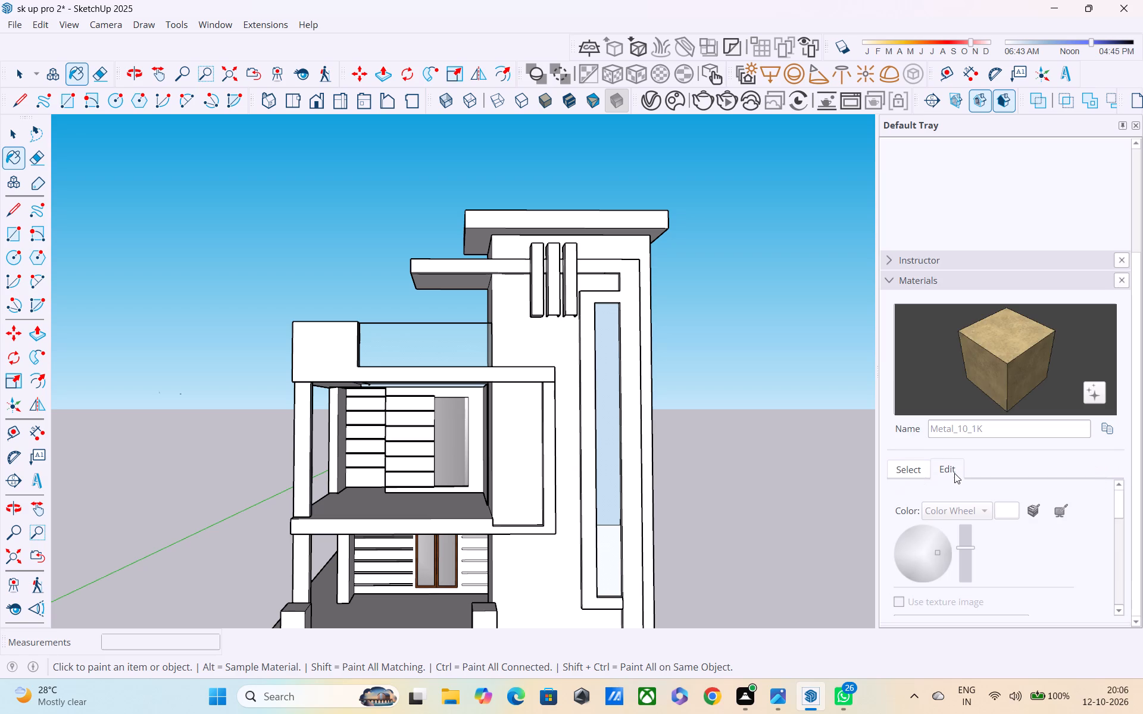
{"action": "key", "text": "Escape"}
{"action": "key", "text": "Escape"}
{"action": "key", "text": "space"}
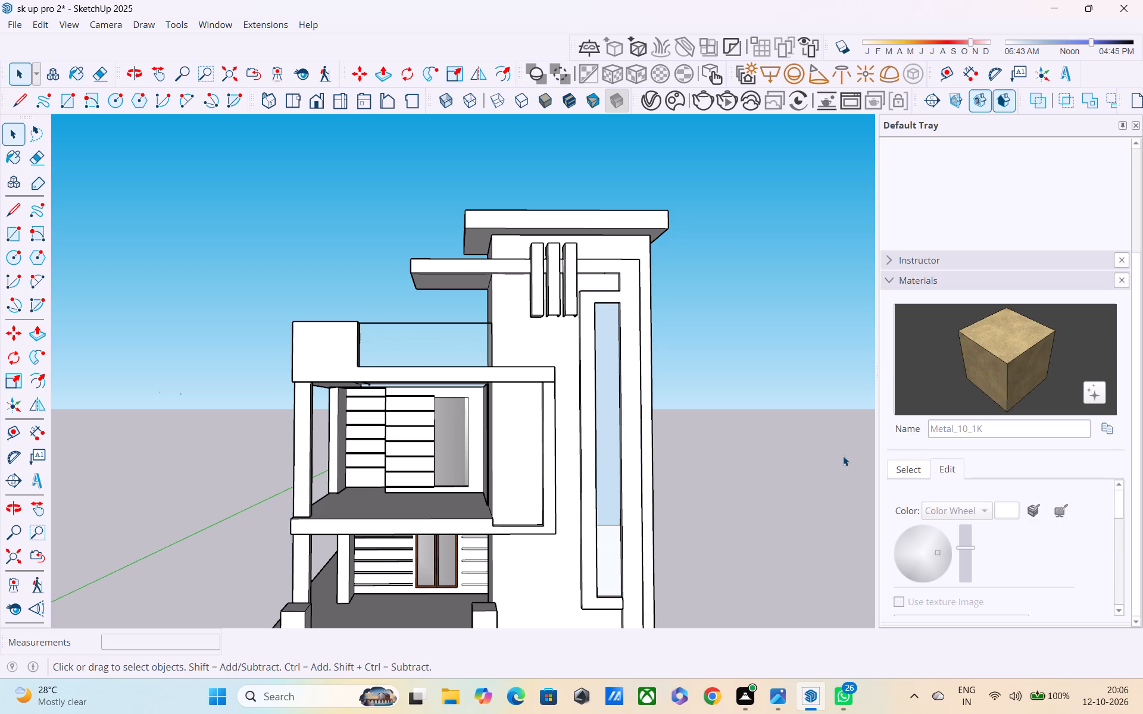
{"action": "key", "text": "space"}
{"action": "triple_click", "coordinate": [843, 456]}
{"action": "left_click_drag", "start_coordinate": [842, 455], "coordinate": [847, 466]}
Browse the Brick material collection and examine the edit settings of Brick_05_1K.
{"action": "left_click", "coordinate": [916, 475]}
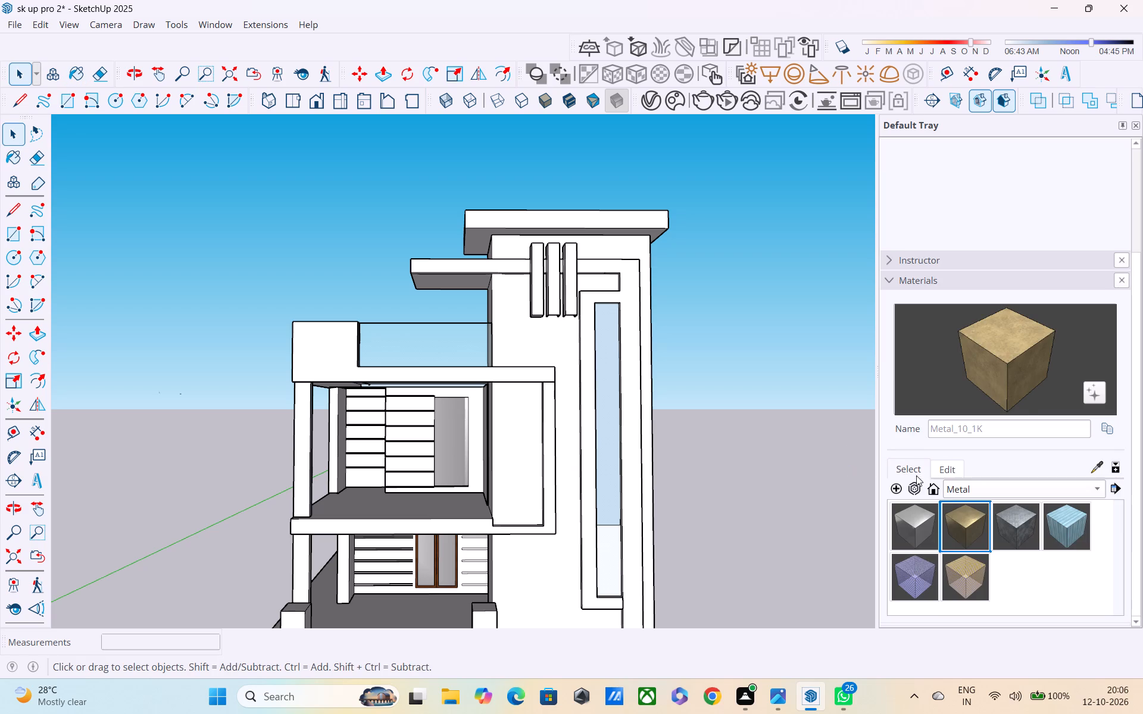
{"action": "left_click", "coordinate": [952, 483]}
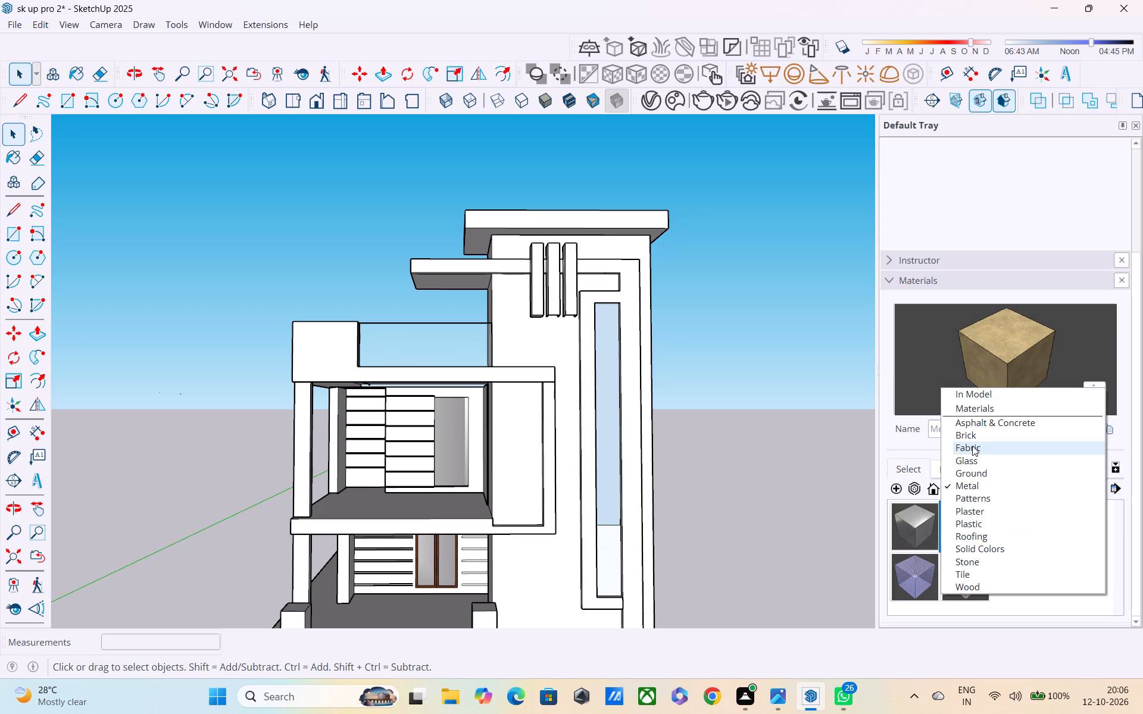
{"action": "left_click", "coordinate": [972, 437]}
{"action": "left_click", "coordinate": [973, 522]}
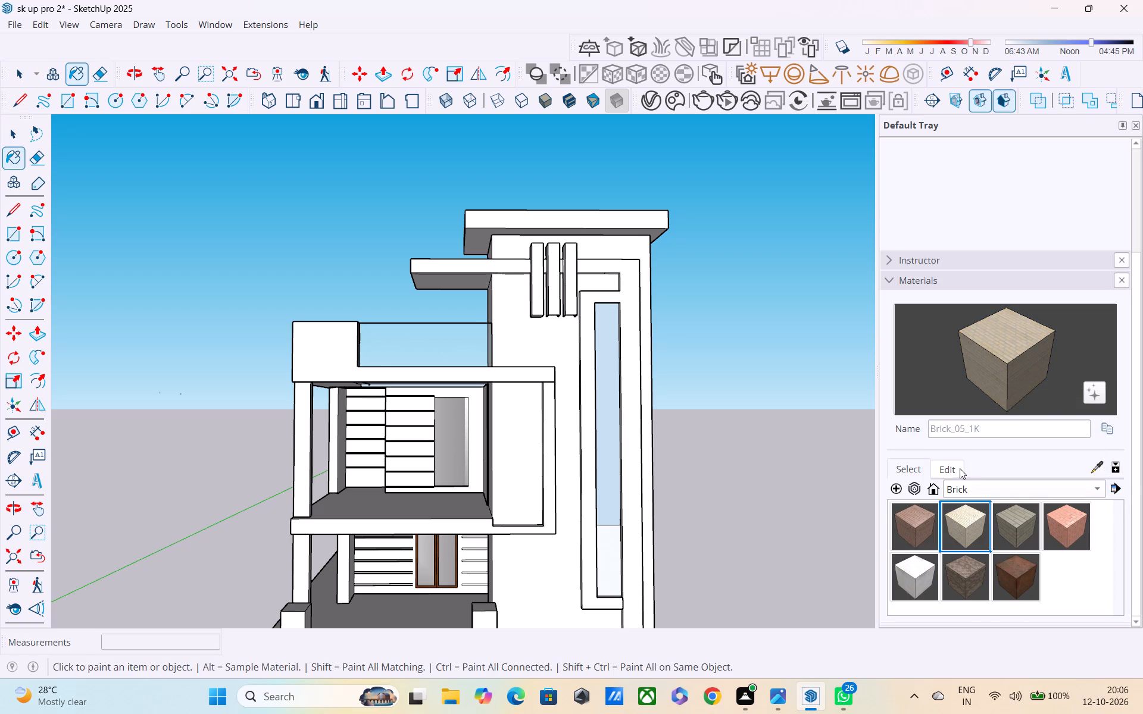
{"action": "left_click", "coordinate": [960, 468]}
{"action": "left_click", "coordinate": [951, 515]}
{"action": "left_click", "coordinate": [953, 533]}
{"action": "scroll", "coordinate": [953, 532], "scroll_direction": "down", "scroll_amount": 2}
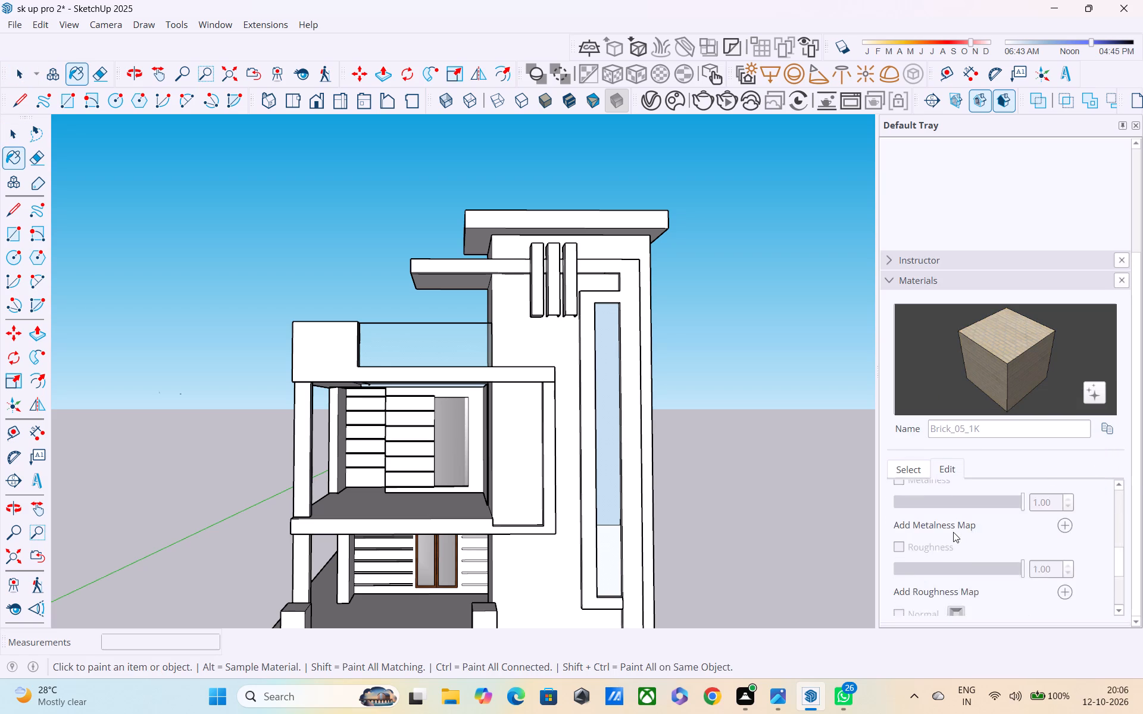
{"action": "scroll", "coordinate": [953, 532], "scroll_direction": "down", "scroll_amount": 2}
{"action": "scroll", "coordinate": [953, 532], "scroll_direction": "up", "scroll_amount": 5}
{"action": "scroll", "coordinate": [953, 532], "scroll_direction": "down", "scroll_amount": 4}
{"action": "key", "text": "Escape"}
{"action": "key", "text": "Escape"}
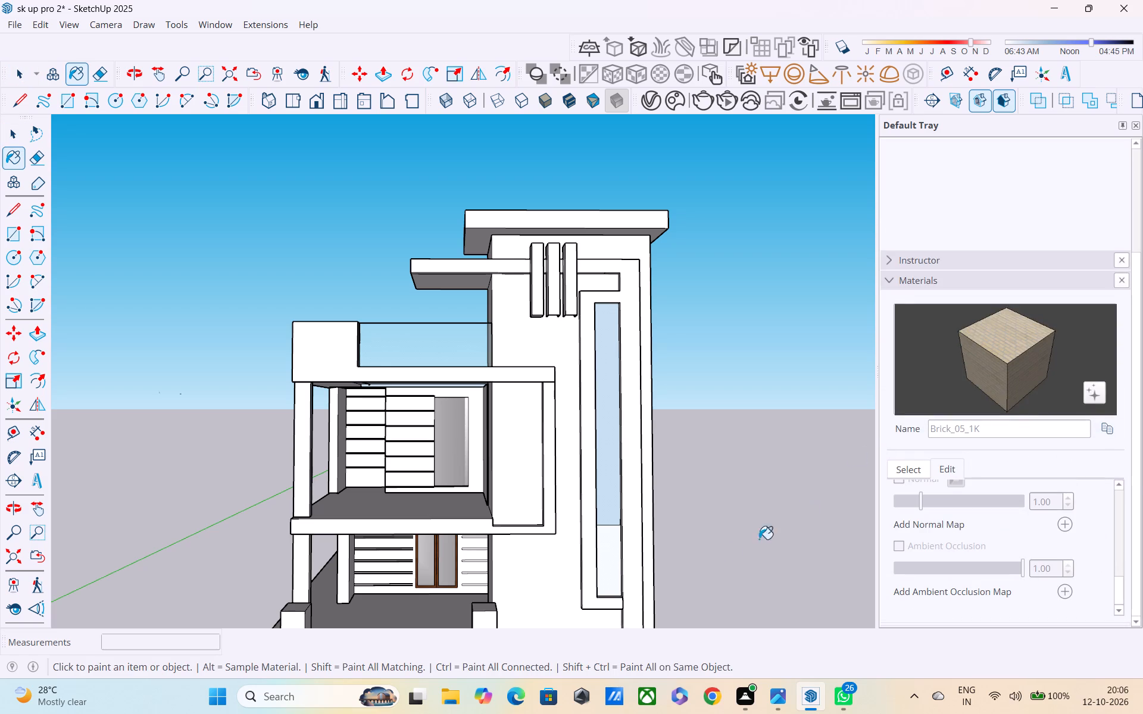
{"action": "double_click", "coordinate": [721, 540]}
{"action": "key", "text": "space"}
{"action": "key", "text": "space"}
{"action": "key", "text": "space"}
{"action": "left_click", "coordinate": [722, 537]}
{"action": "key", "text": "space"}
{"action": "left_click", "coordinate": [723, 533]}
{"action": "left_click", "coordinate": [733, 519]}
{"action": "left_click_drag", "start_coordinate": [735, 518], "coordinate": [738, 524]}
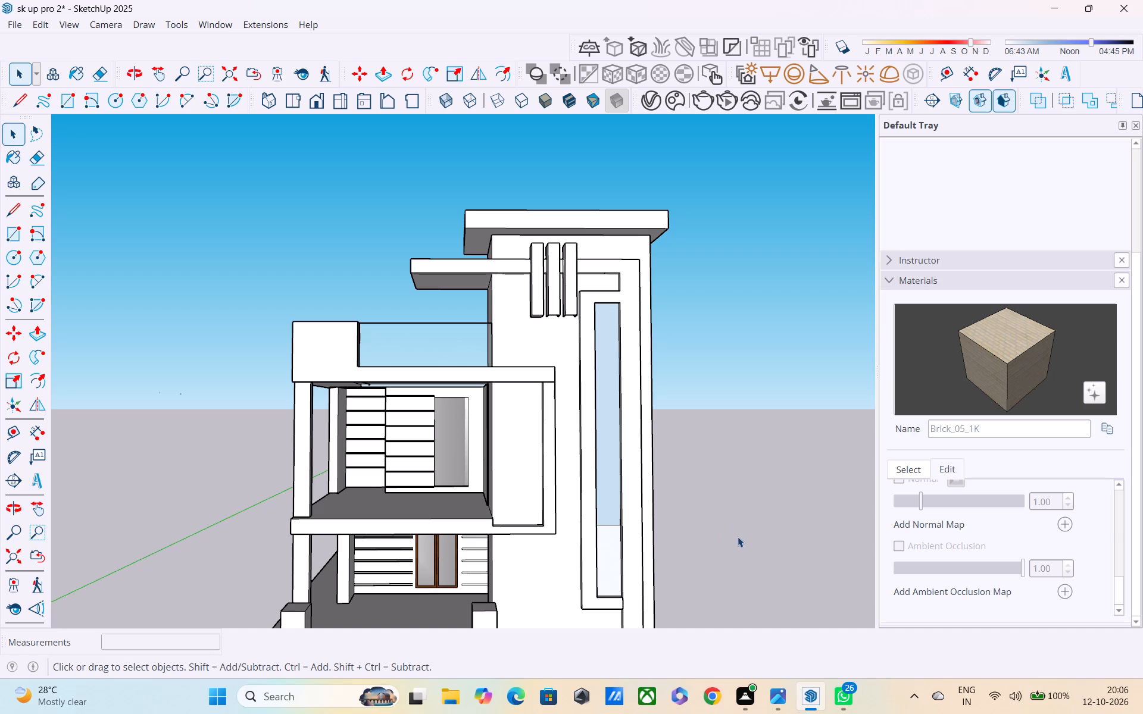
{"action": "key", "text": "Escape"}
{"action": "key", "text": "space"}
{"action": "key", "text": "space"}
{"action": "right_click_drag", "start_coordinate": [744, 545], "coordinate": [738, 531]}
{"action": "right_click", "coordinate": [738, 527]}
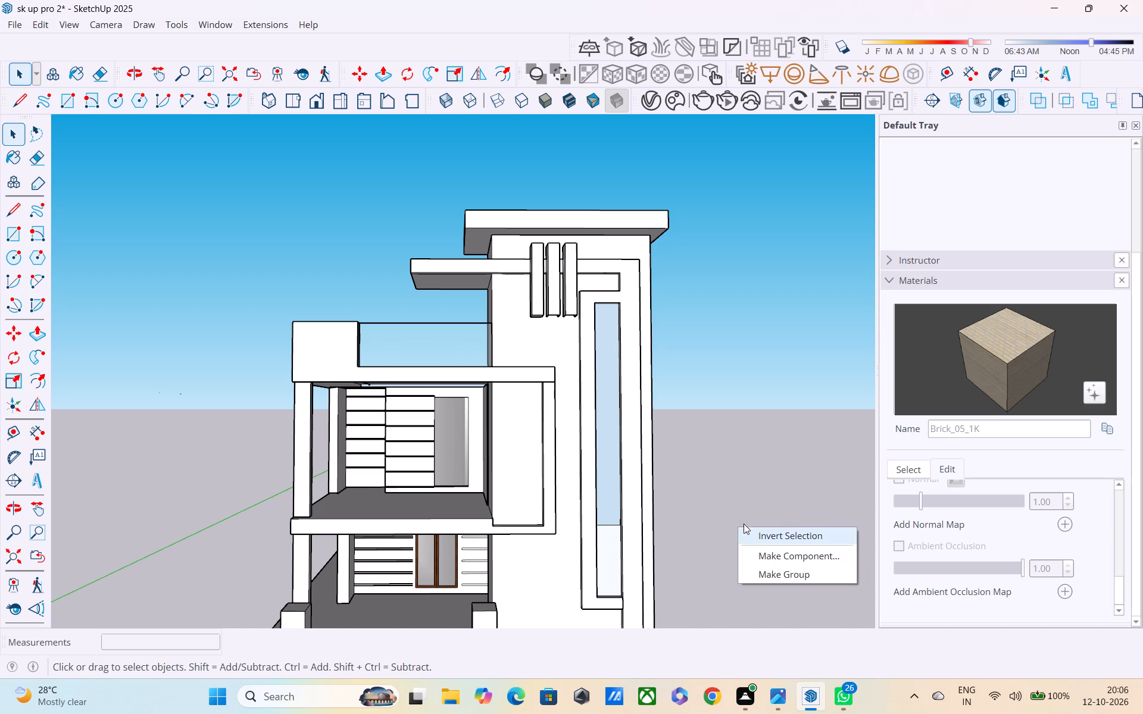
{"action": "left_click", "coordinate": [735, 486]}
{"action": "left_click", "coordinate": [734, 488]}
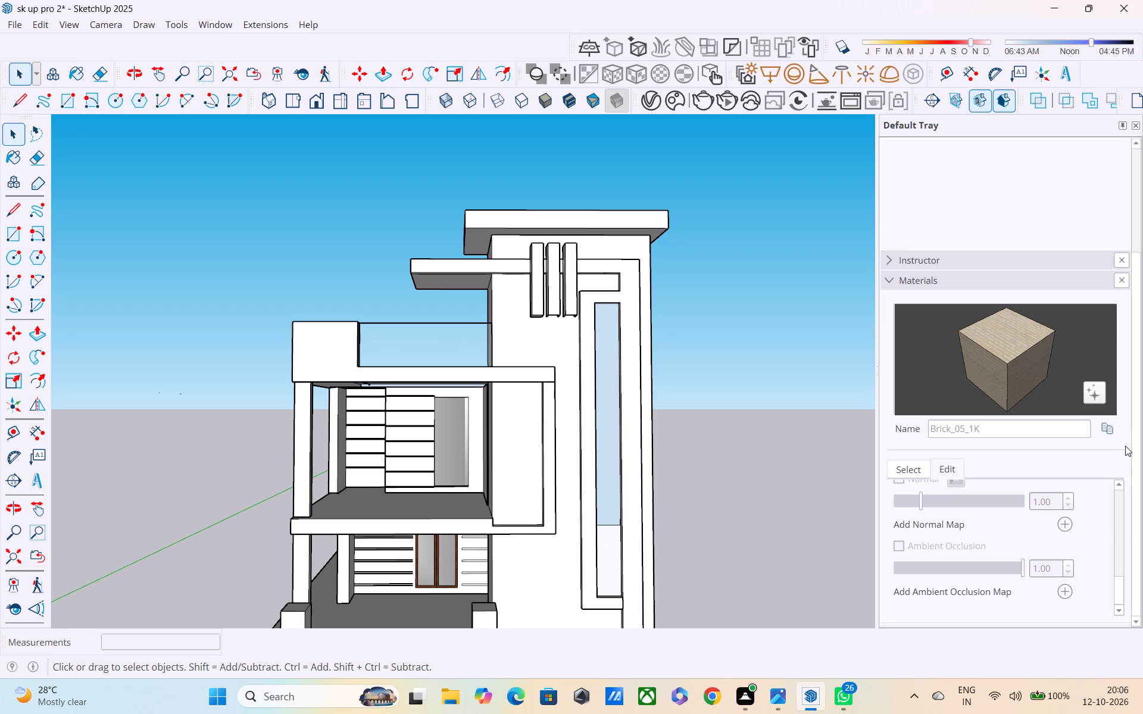
Collapse the Instructor and Entity Info sections of the Default Tray, leaving only Materials expanded.
{"action": "scroll", "coordinate": [1125, 446], "scroll_direction": "up", "scroll_amount": 1}
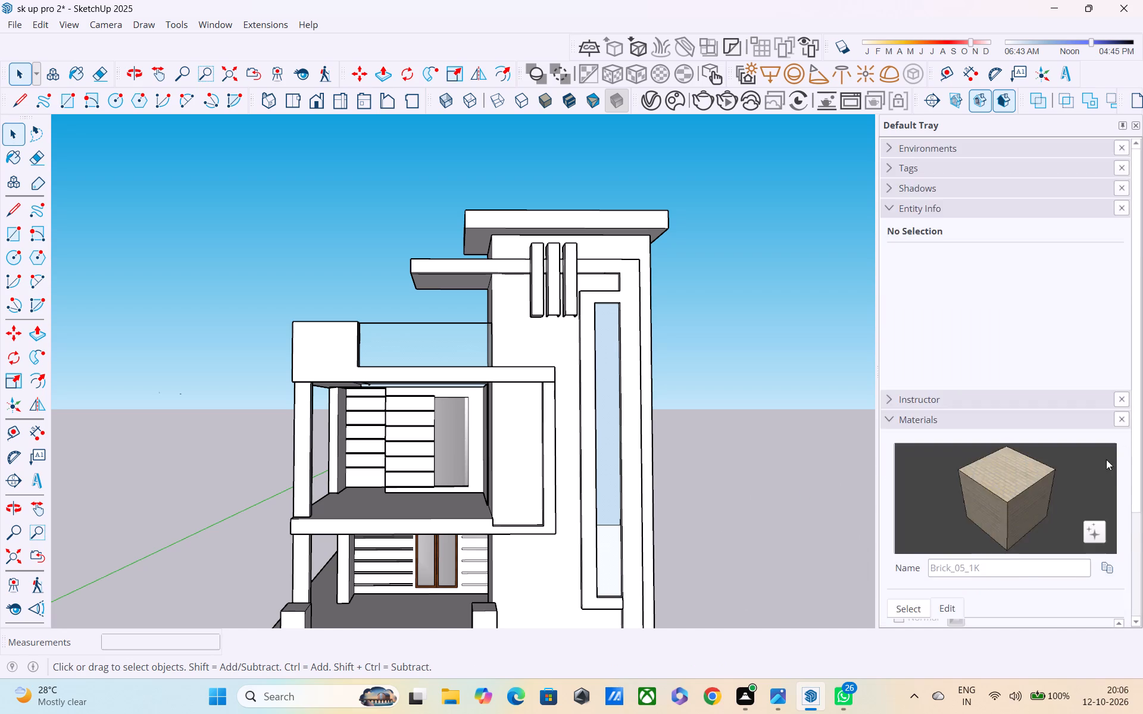
{"action": "scroll", "coordinate": [1106, 459], "scroll_direction": "down", "scroll_amount": 7}
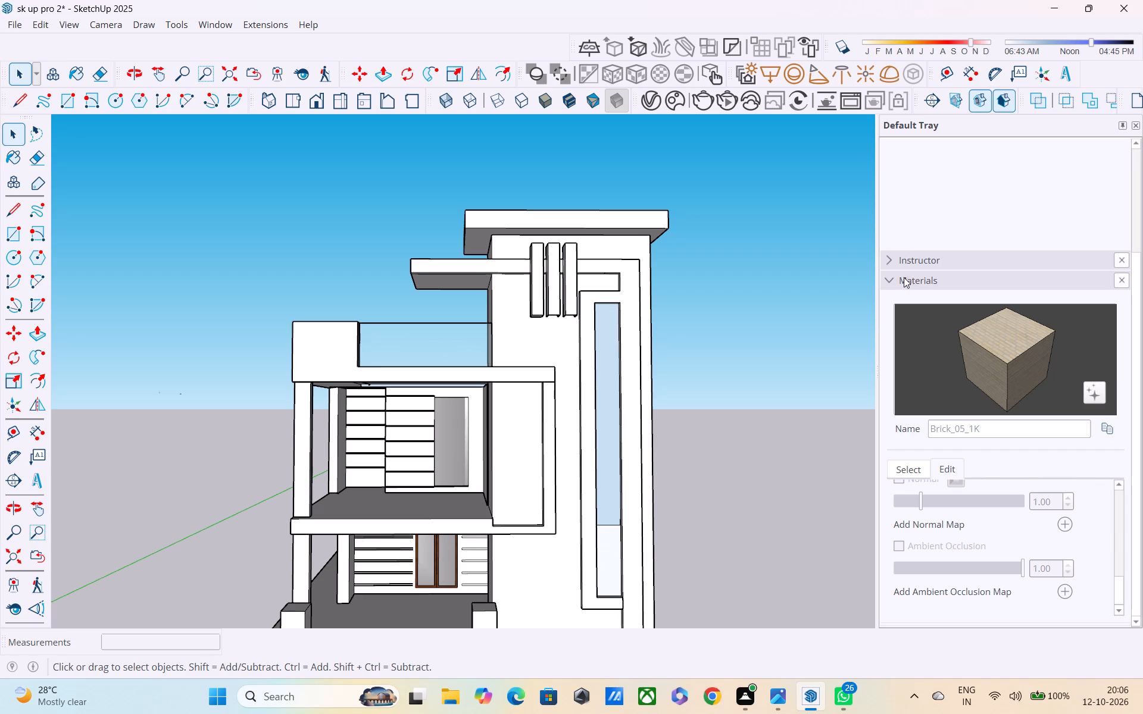
{"action": "left_click", "coordinate": [895, 258]}
{"action": "scroll", "coordinate": [902, 224], "scroll_direction": "down", "scroll_amount": 2}
{"action": "scroll", "coordinate": [902, 224], "scroll_direction": "up", "scroll_amount": 3}
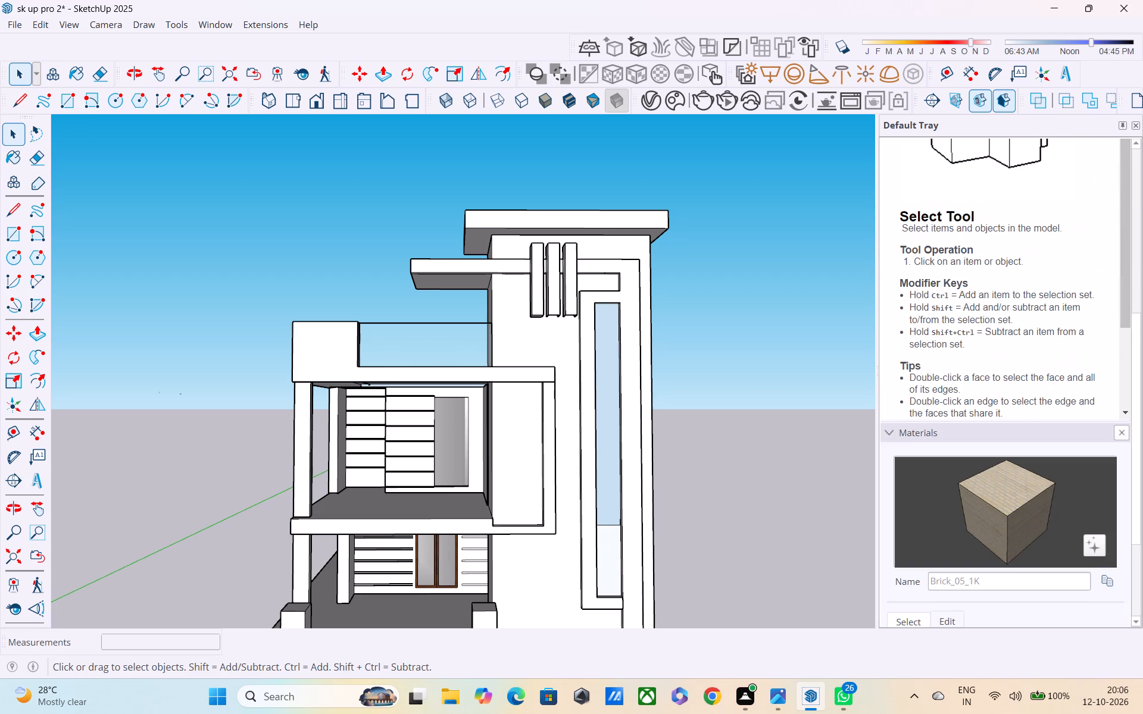
{"action": "scroll", "coordinate": [908, 229], "scroll_direction": "up", "scroll_amount": 4}
{"action": "left_click", "coordinate": [901, 434]}
{"action": "scroll", "coordinate": [912, 386], "scroll_direction": "down", "scroll_amount": 1}
{"action": "left_click", "coordinate": [893, 231]}
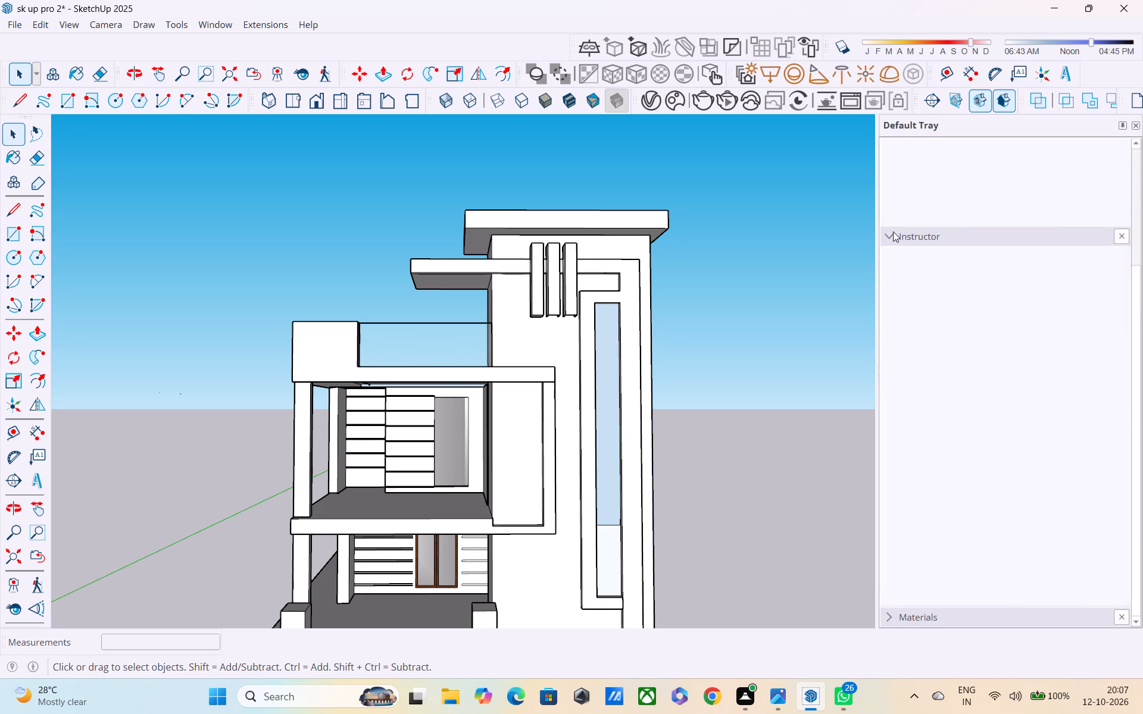
{"action": "left_click", "coordinate": [894, 206]}
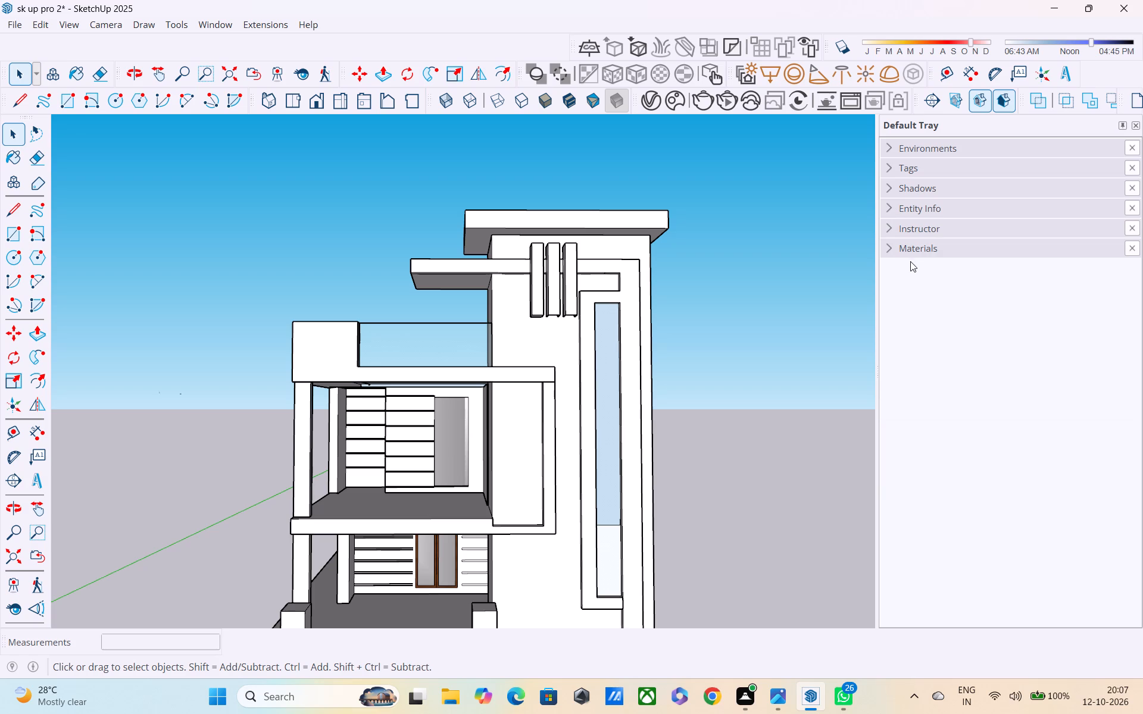
{"action": "left_click", "coordinate": [910, 247]}
{"action": "left_click", "coordinate": [947, 400]}
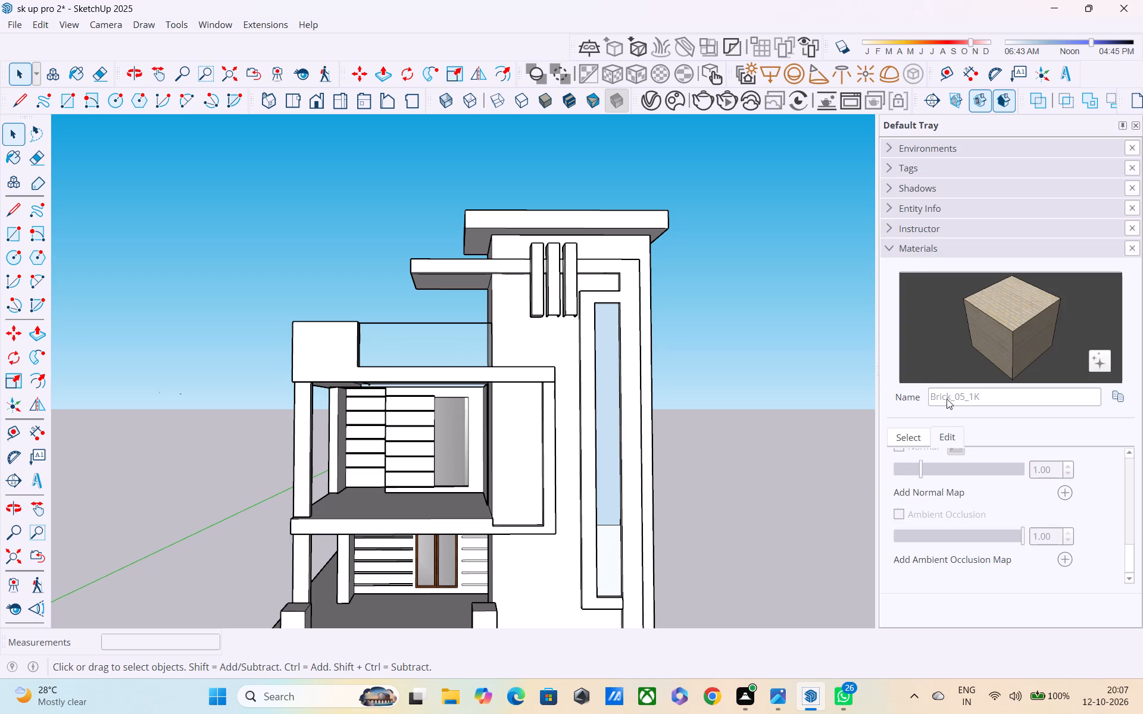
Look through the material collections, choose Glass_Basic_01 from the in-model materials and examine its edit settings.
{"action": "left_click", "coordinate": [914, 443]}
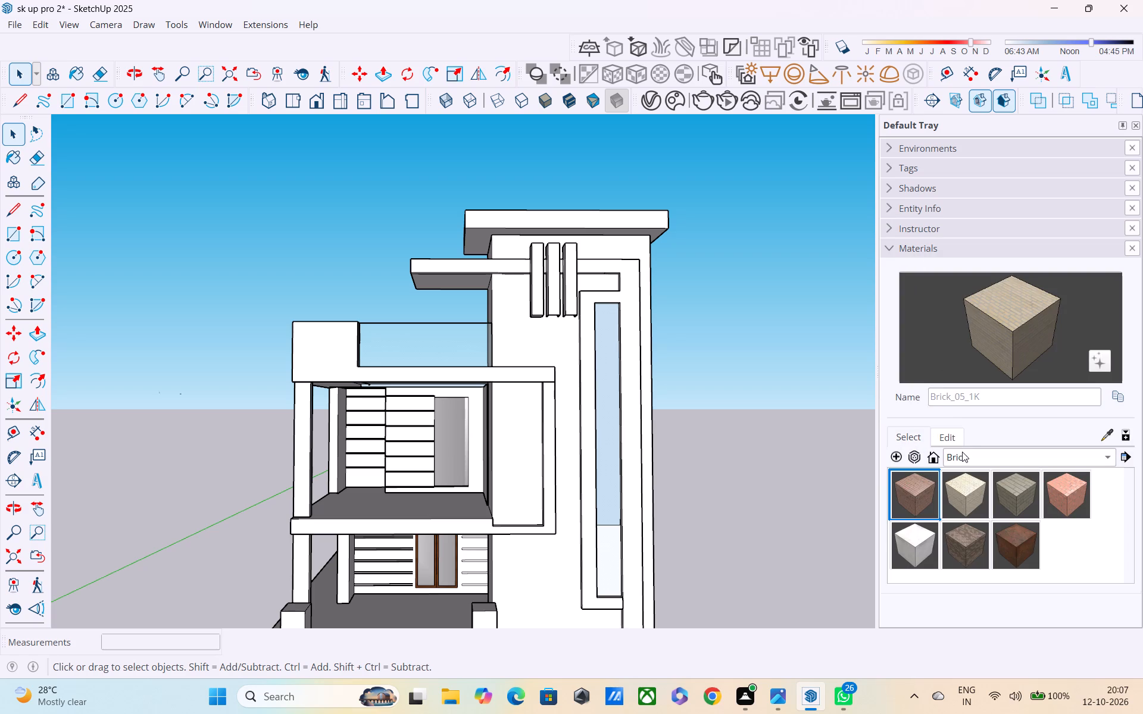
{"action": "left_click", "coordinate": [962, 452]}
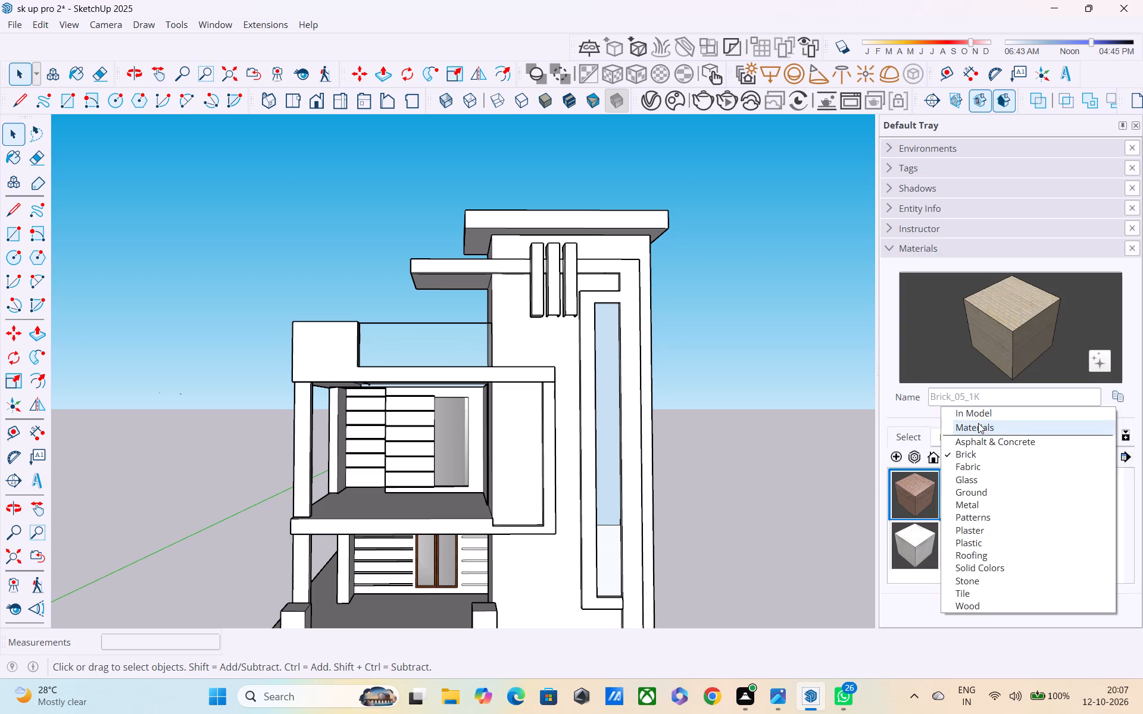
{"action": "left_click", "coordinate": [978, 423]}
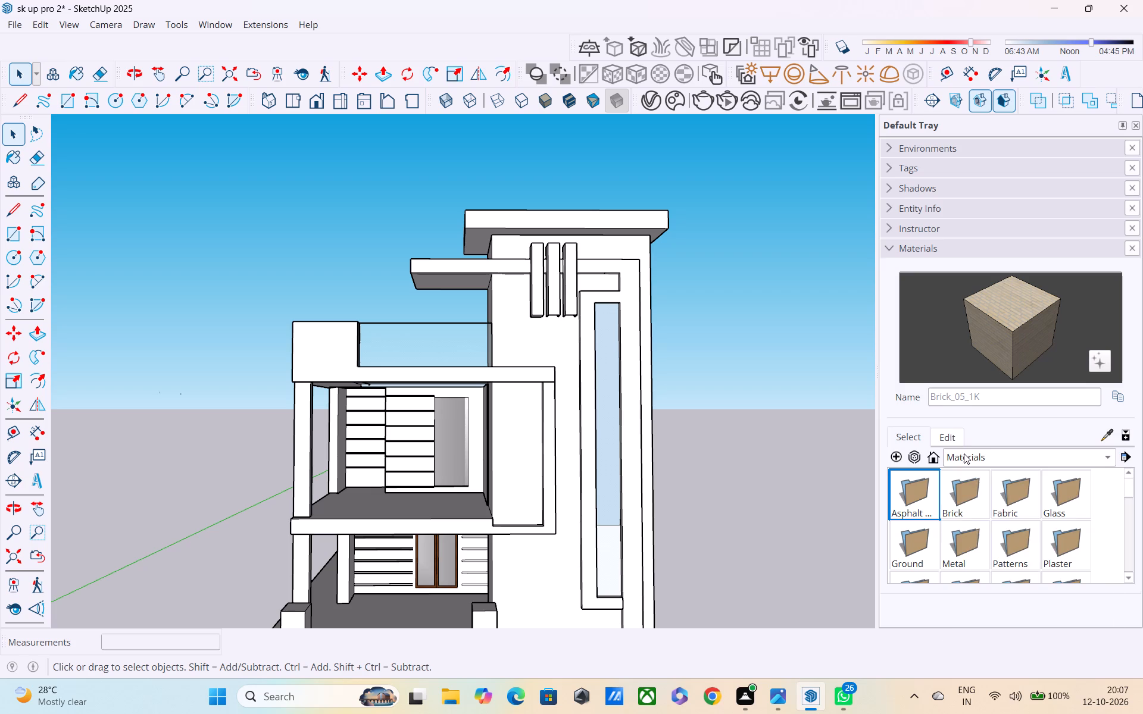
{"action": "left_click", "coordinate": [964, 453]}
{"action": "left_click", "coordinate": [964, 438]}
{"action": "left_click", "coordinate": [961, 488]}
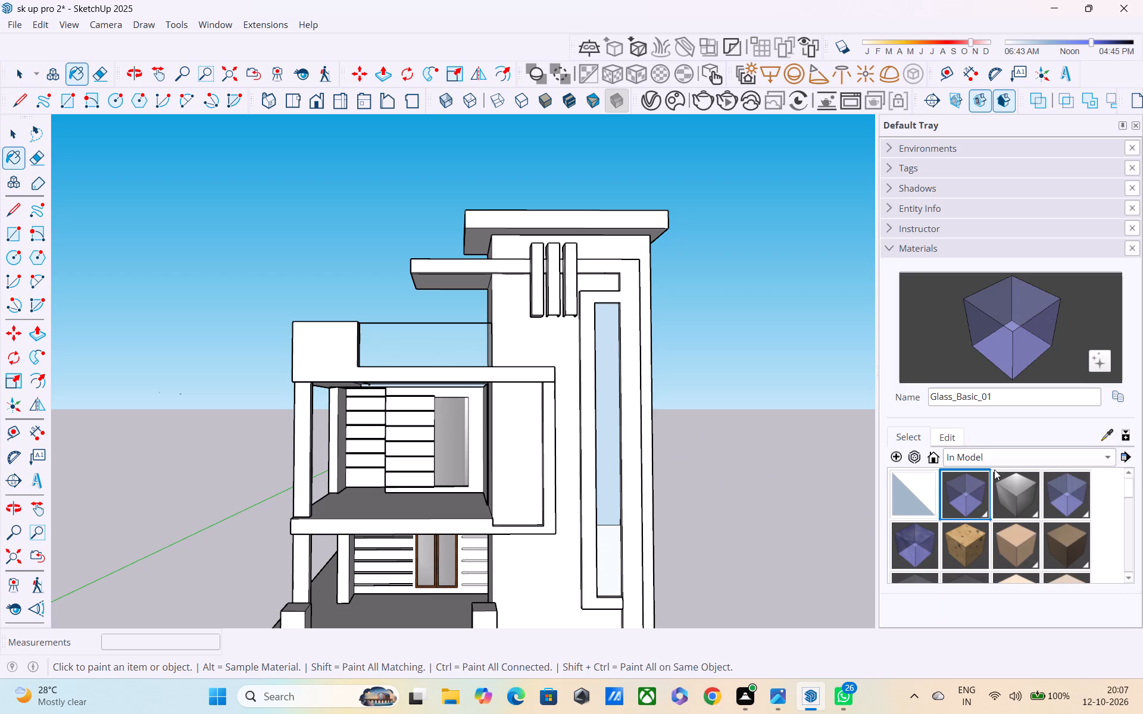
{"action": "left_click", "coordinate": [948, 439]}
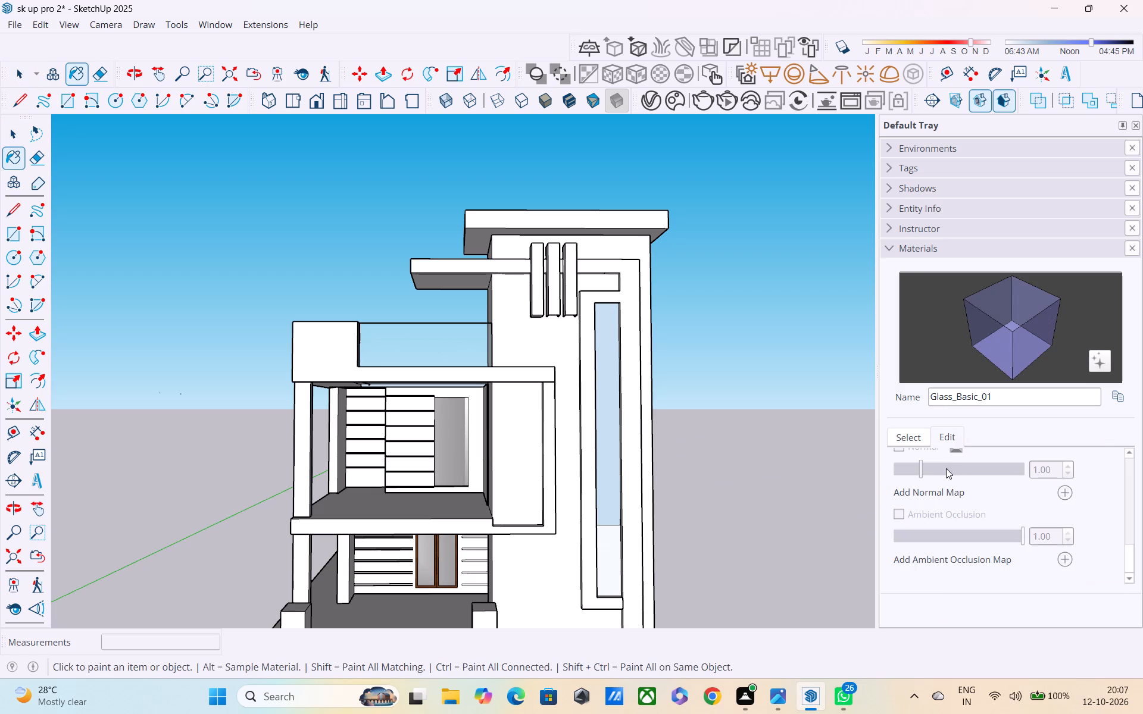
{"action": "left_click_drag", "start_coordinate": [918, 468], "coordinate": [963, 471]}
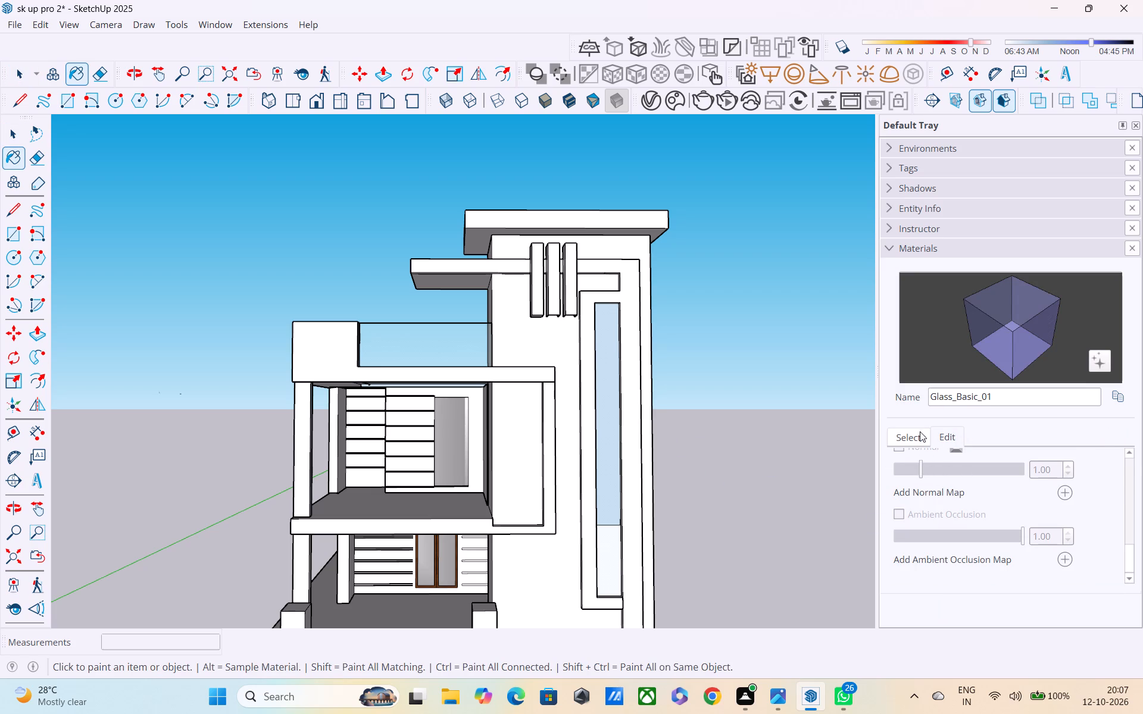
Look over the material library folders and the in-model materials again, returning to the edit settings of Glass_Basic_01.
{"action": "left_click", "coordinate": [919, 430]}
{"action": "left_click", "coordinate": [954, 454]}
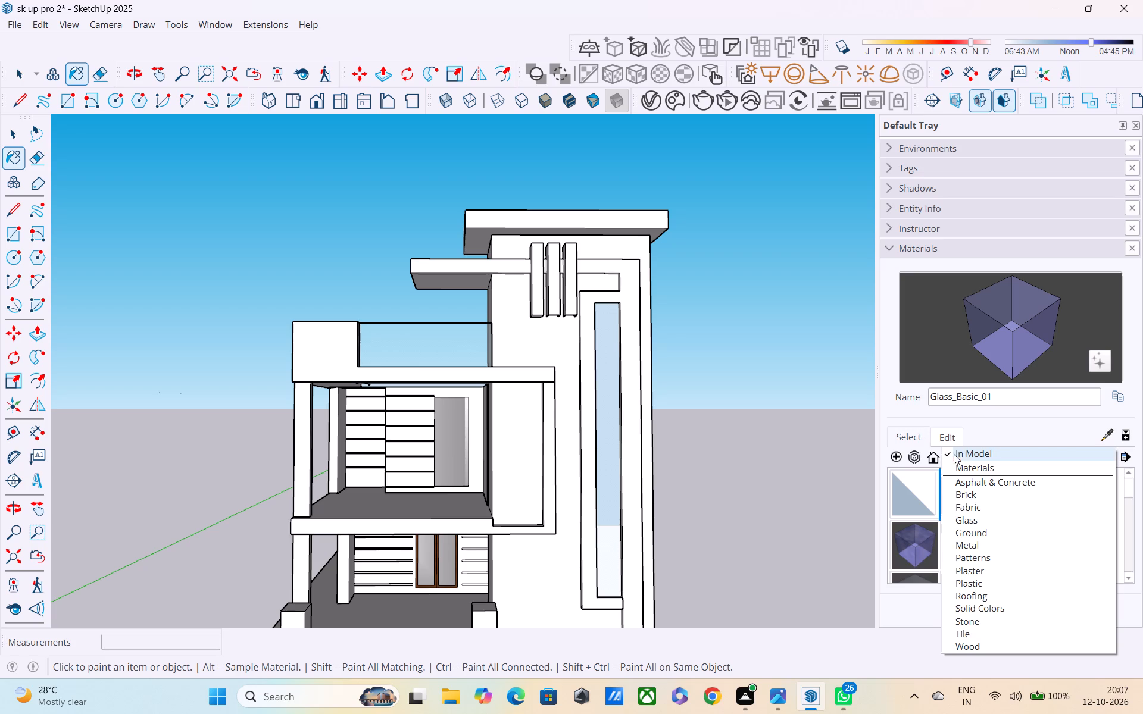
{"action": "left_click", "coordinate": [962, 462]}
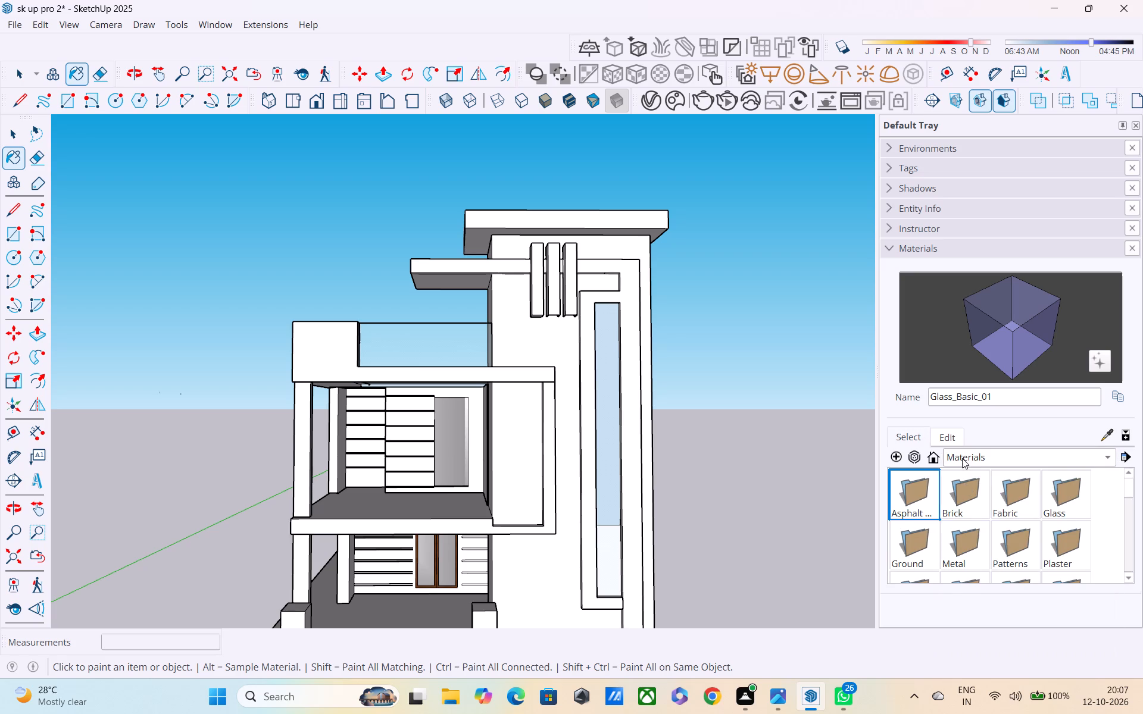
{"action": "left_click", "coordinate": [961, 456]}
{"action": "left_click", "coordinate": [961, 440]}
{"action": "scroll", "coordinate": [964, 466], "scroll_direction": "down", "scroll_amount": 3}
{"action": "scroll", "coordinate": [964, 467], "scroll_direction": "up", "scroll_amount": 1}
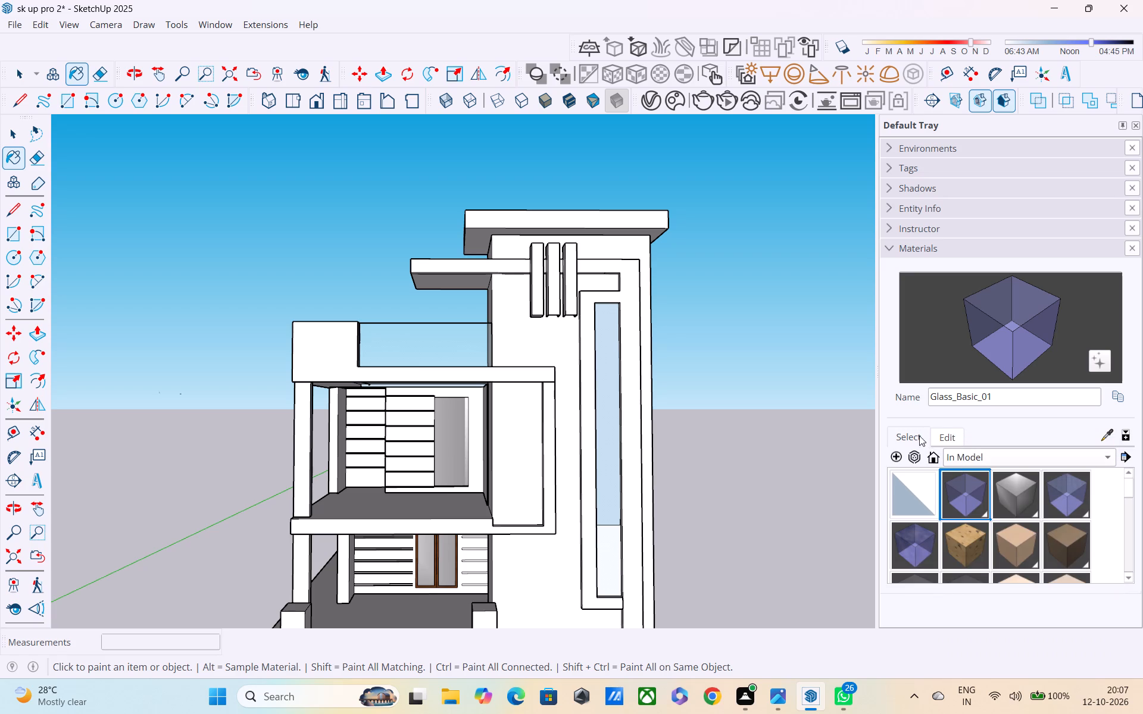
{"action": "left_click", "coordinate": [941, 428]}
{"action": "double_click", "coordinate": [941, 428]}
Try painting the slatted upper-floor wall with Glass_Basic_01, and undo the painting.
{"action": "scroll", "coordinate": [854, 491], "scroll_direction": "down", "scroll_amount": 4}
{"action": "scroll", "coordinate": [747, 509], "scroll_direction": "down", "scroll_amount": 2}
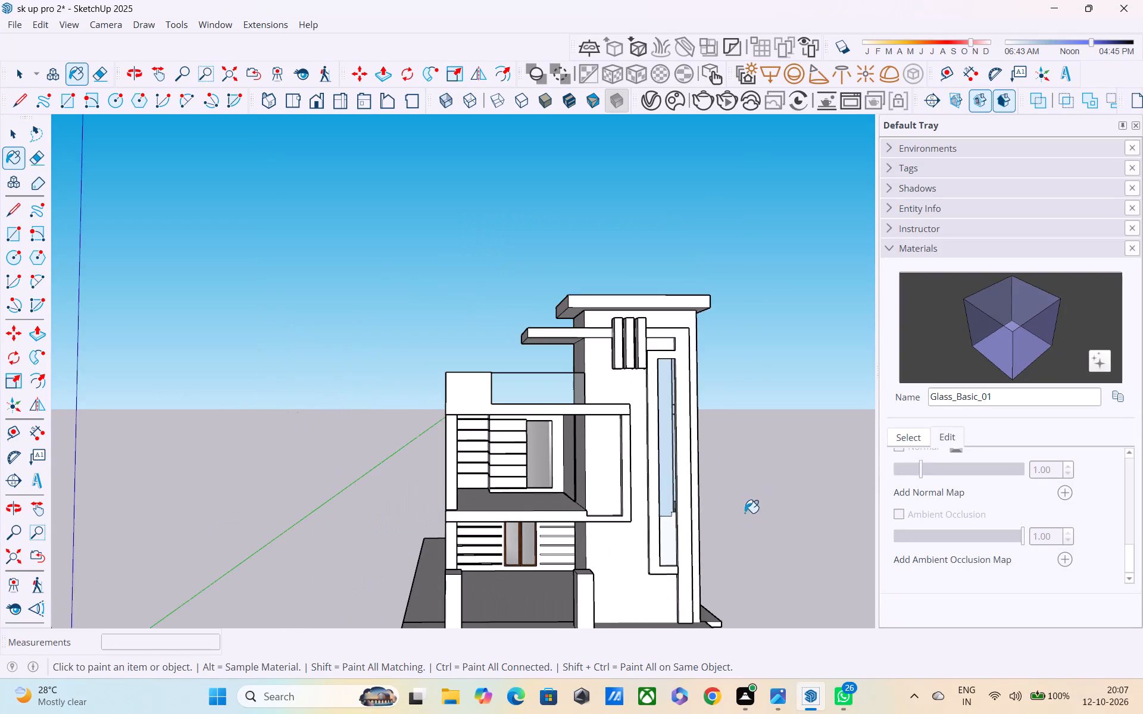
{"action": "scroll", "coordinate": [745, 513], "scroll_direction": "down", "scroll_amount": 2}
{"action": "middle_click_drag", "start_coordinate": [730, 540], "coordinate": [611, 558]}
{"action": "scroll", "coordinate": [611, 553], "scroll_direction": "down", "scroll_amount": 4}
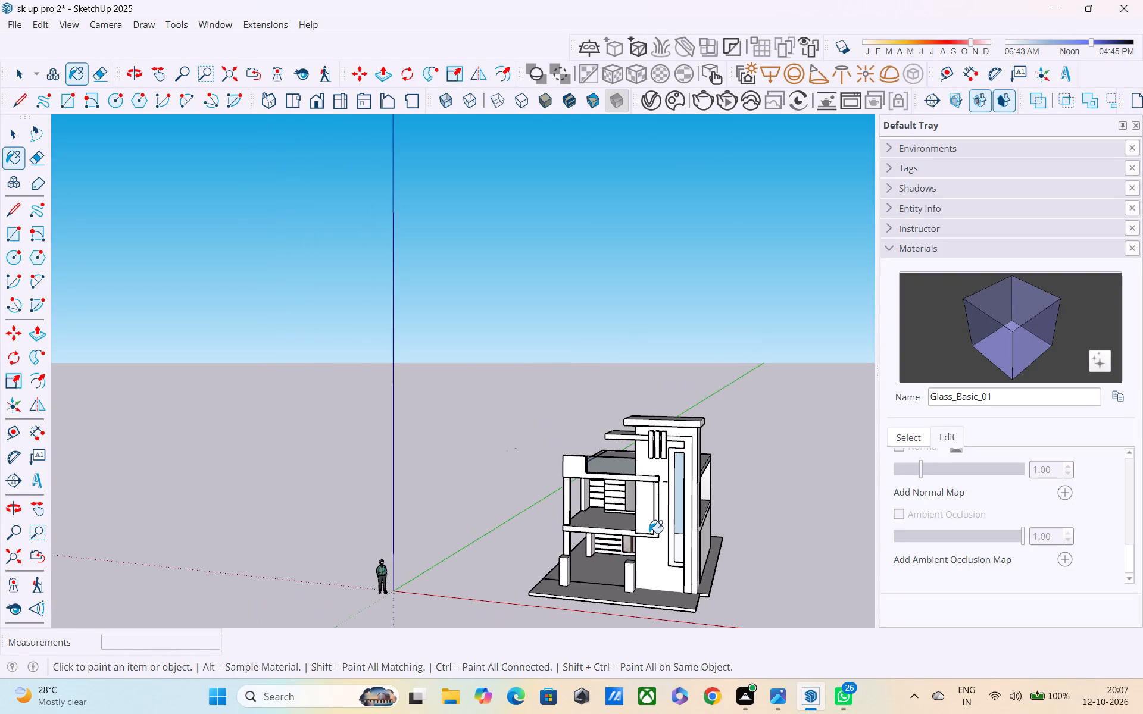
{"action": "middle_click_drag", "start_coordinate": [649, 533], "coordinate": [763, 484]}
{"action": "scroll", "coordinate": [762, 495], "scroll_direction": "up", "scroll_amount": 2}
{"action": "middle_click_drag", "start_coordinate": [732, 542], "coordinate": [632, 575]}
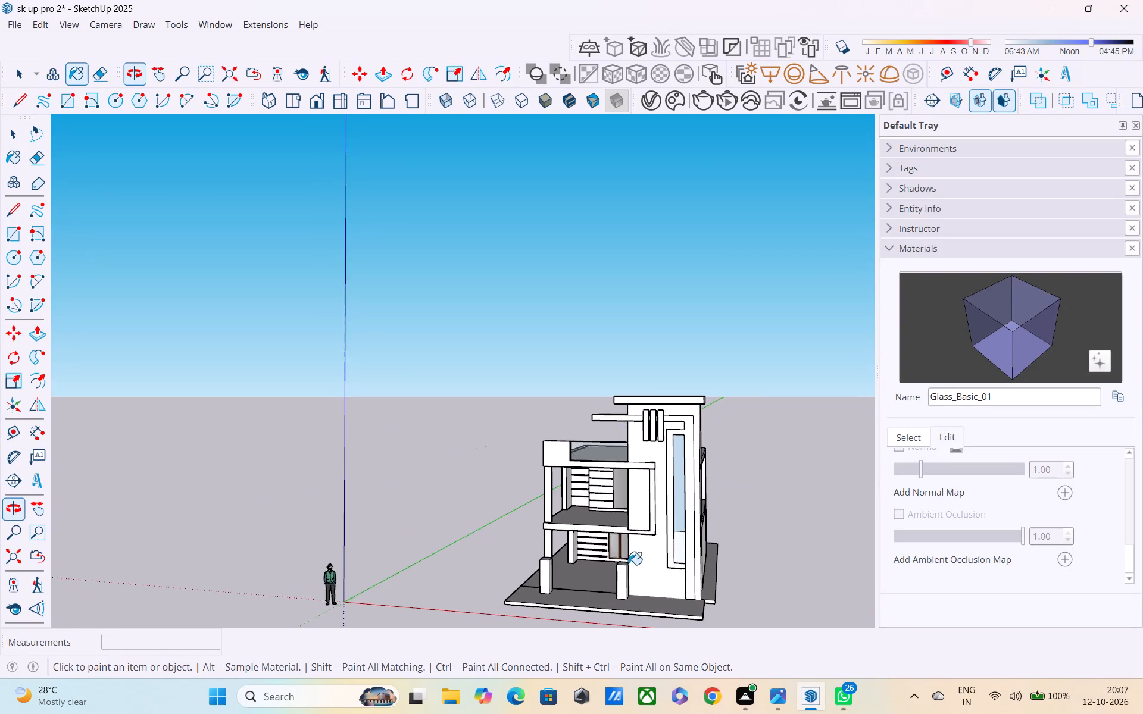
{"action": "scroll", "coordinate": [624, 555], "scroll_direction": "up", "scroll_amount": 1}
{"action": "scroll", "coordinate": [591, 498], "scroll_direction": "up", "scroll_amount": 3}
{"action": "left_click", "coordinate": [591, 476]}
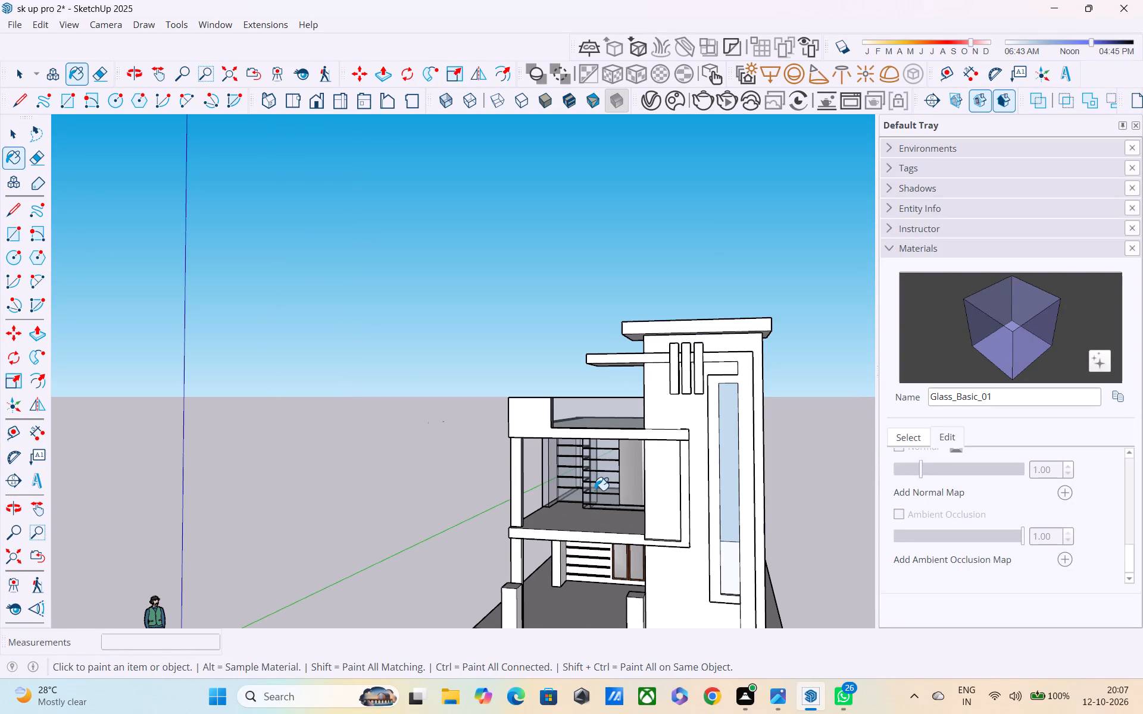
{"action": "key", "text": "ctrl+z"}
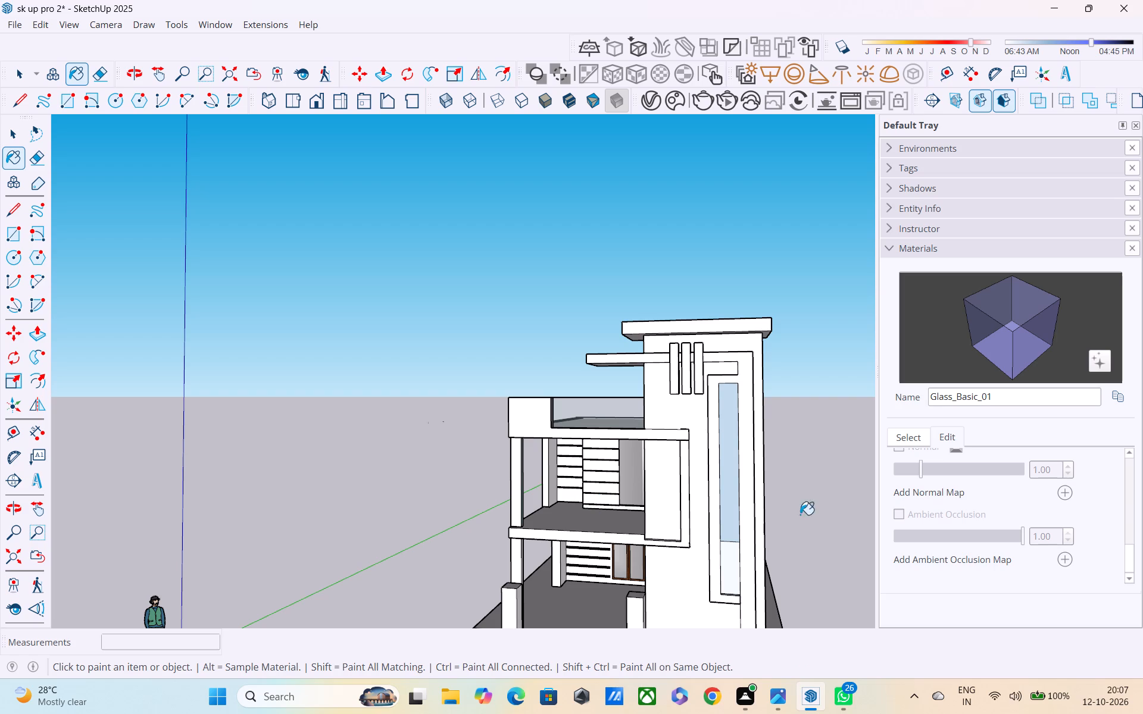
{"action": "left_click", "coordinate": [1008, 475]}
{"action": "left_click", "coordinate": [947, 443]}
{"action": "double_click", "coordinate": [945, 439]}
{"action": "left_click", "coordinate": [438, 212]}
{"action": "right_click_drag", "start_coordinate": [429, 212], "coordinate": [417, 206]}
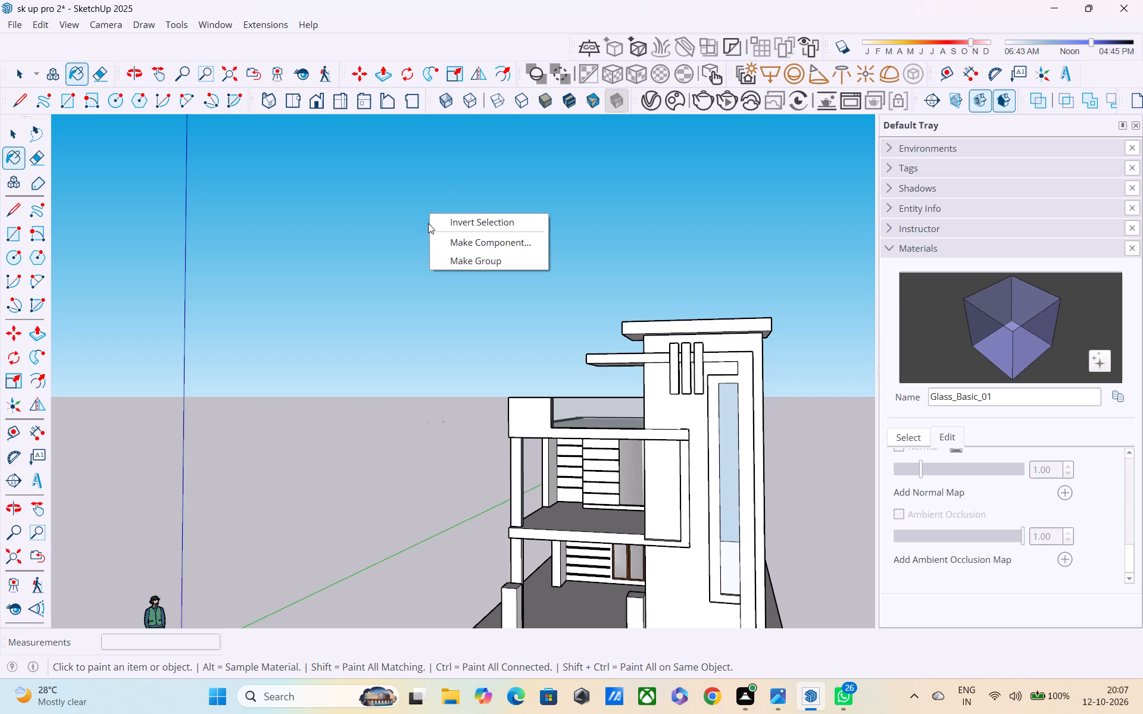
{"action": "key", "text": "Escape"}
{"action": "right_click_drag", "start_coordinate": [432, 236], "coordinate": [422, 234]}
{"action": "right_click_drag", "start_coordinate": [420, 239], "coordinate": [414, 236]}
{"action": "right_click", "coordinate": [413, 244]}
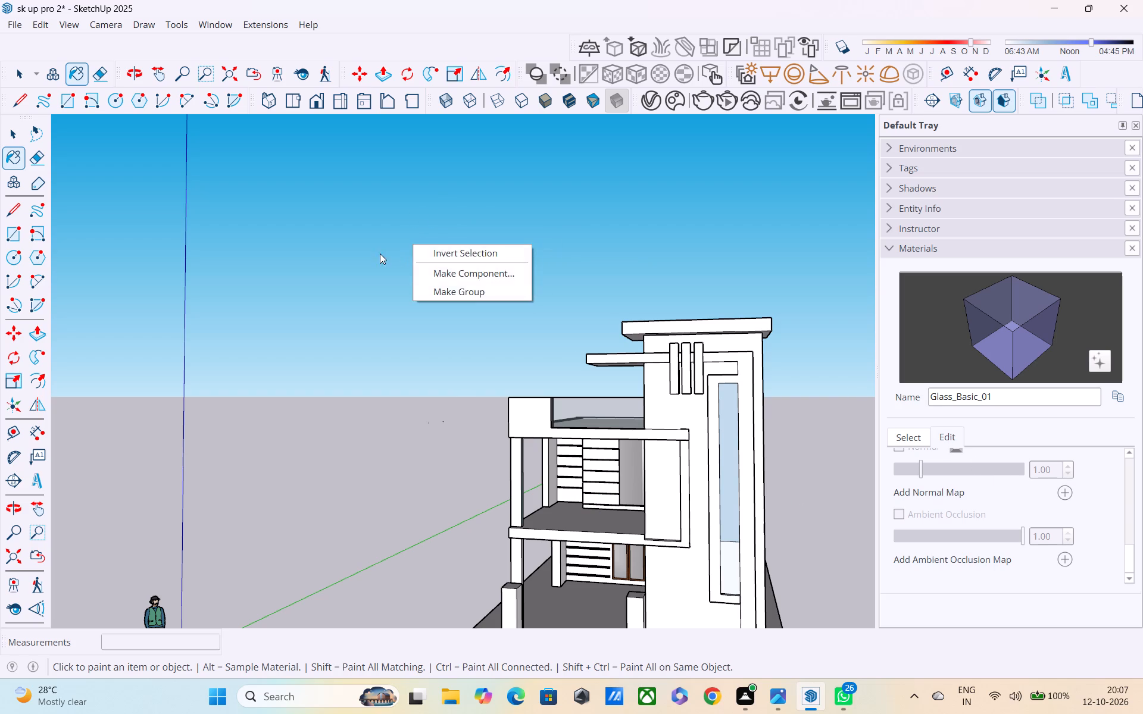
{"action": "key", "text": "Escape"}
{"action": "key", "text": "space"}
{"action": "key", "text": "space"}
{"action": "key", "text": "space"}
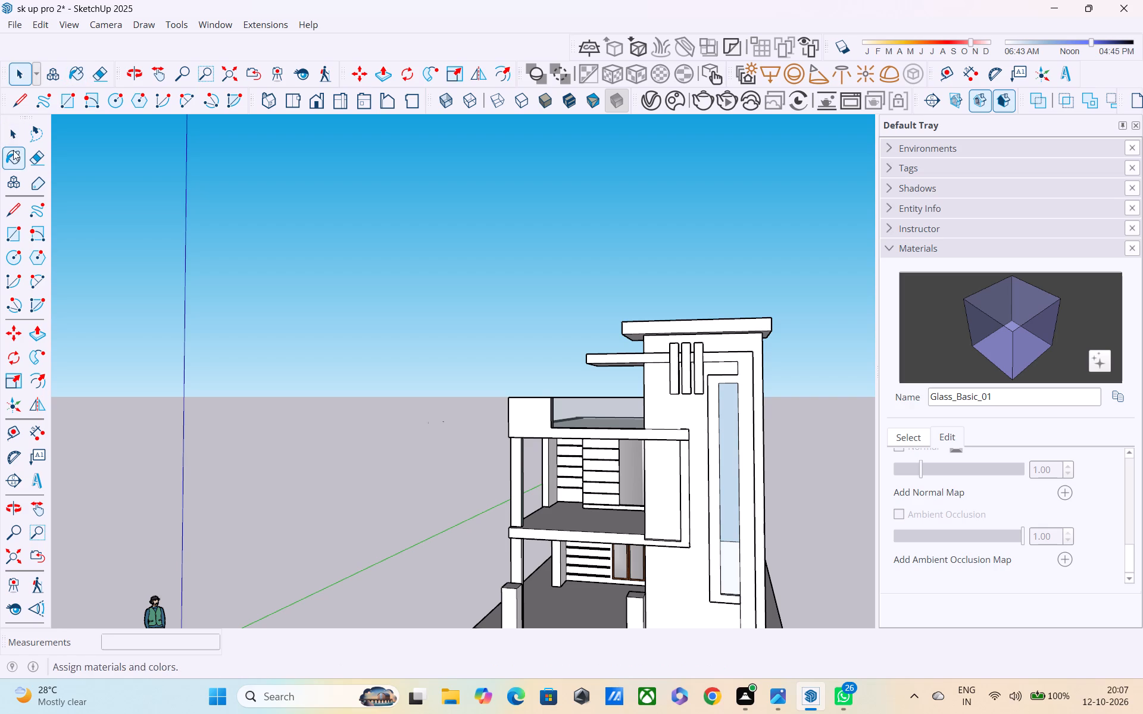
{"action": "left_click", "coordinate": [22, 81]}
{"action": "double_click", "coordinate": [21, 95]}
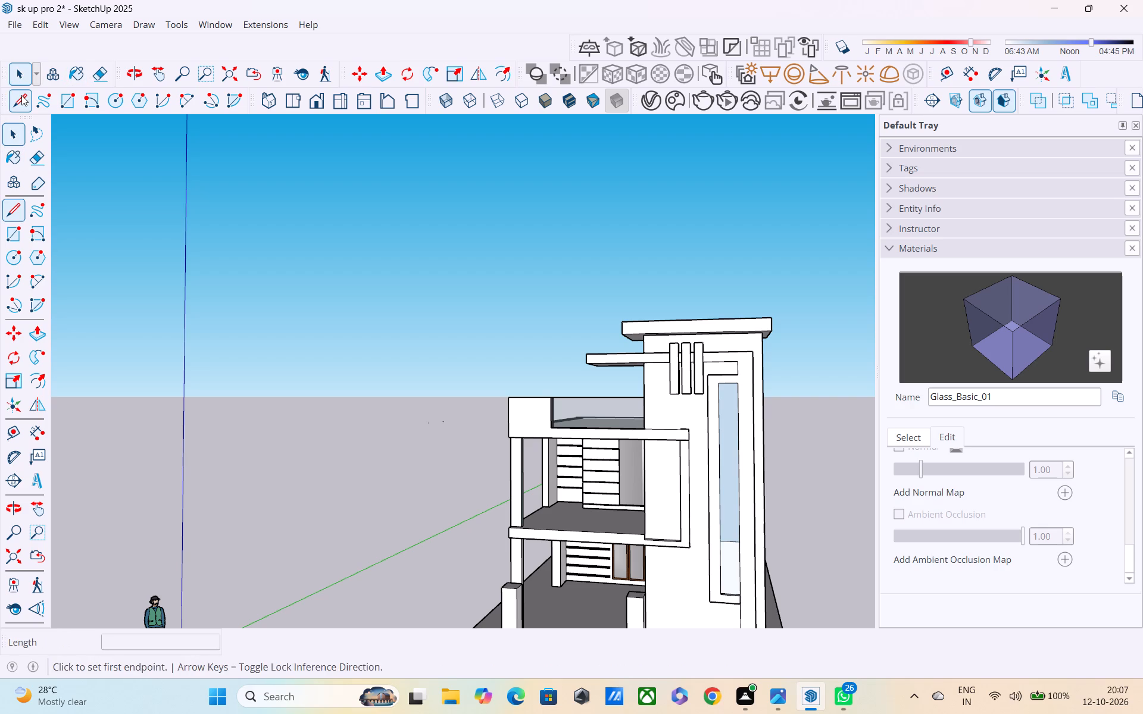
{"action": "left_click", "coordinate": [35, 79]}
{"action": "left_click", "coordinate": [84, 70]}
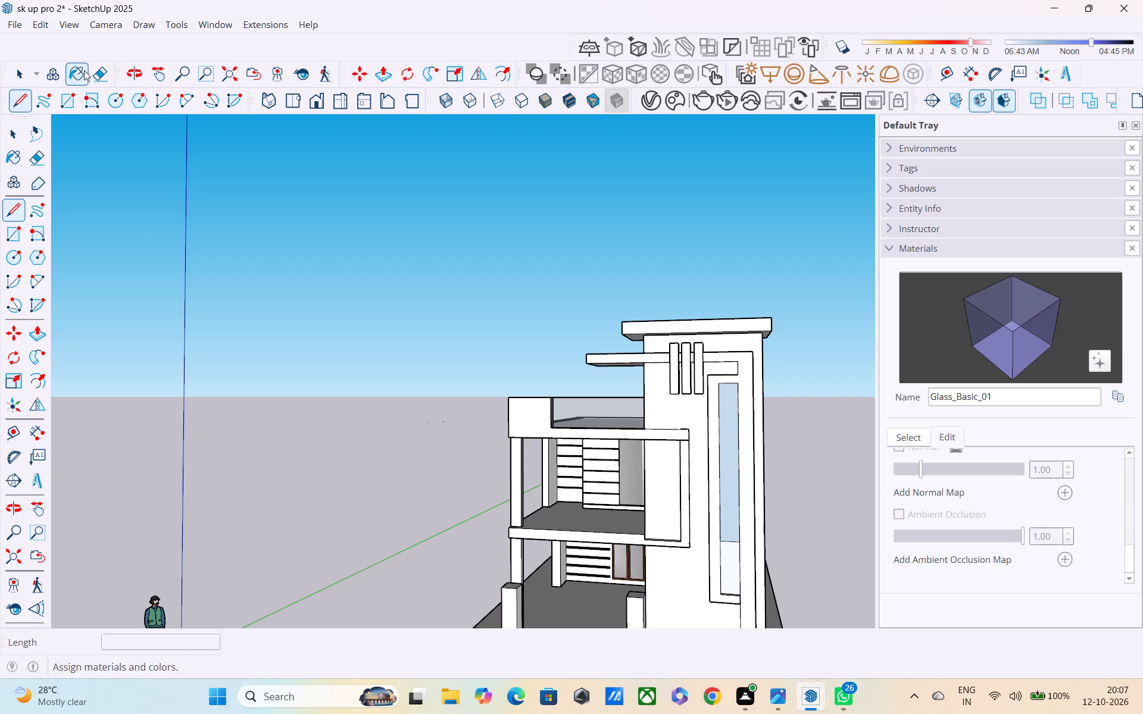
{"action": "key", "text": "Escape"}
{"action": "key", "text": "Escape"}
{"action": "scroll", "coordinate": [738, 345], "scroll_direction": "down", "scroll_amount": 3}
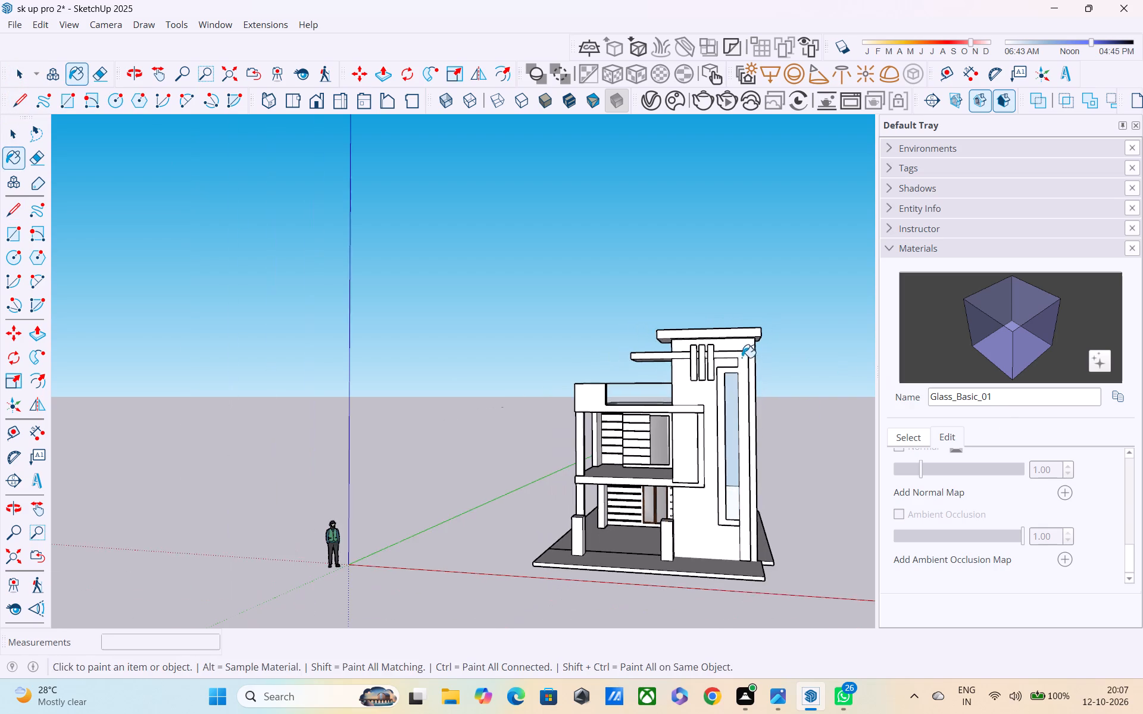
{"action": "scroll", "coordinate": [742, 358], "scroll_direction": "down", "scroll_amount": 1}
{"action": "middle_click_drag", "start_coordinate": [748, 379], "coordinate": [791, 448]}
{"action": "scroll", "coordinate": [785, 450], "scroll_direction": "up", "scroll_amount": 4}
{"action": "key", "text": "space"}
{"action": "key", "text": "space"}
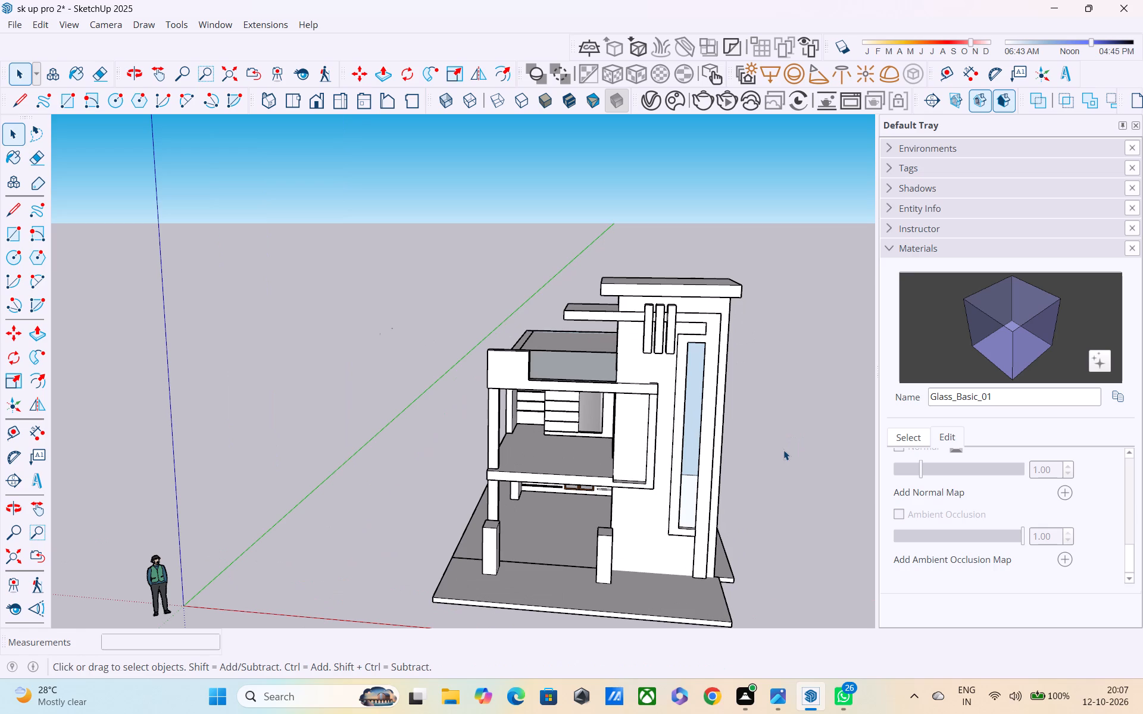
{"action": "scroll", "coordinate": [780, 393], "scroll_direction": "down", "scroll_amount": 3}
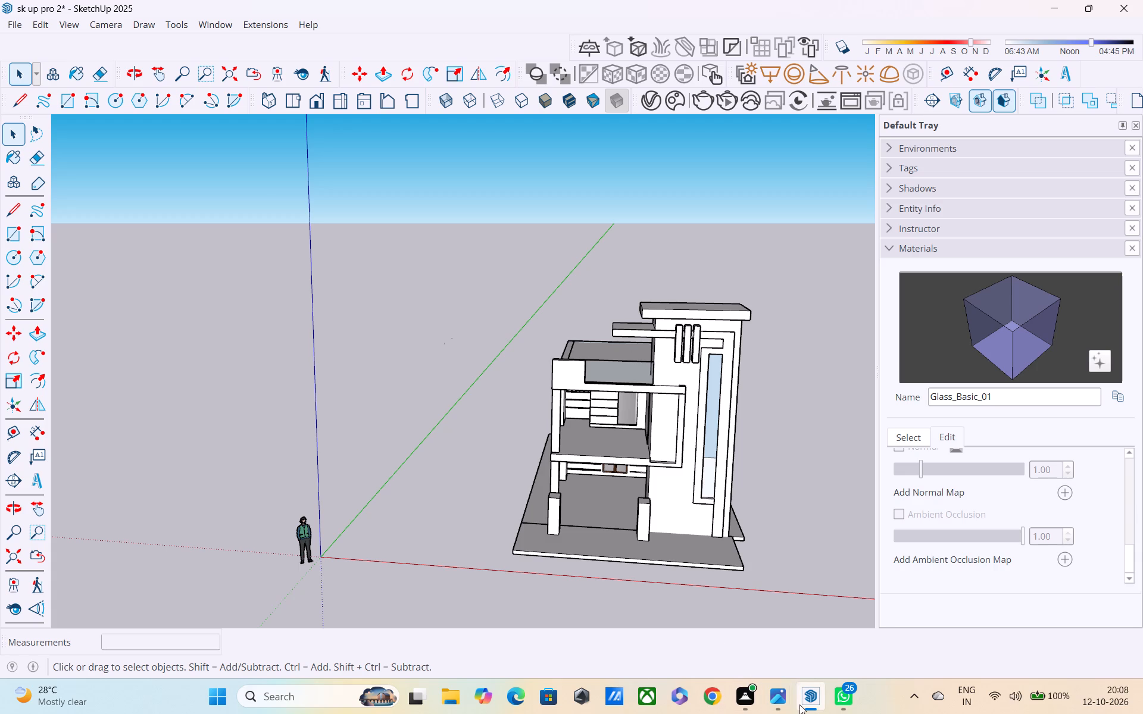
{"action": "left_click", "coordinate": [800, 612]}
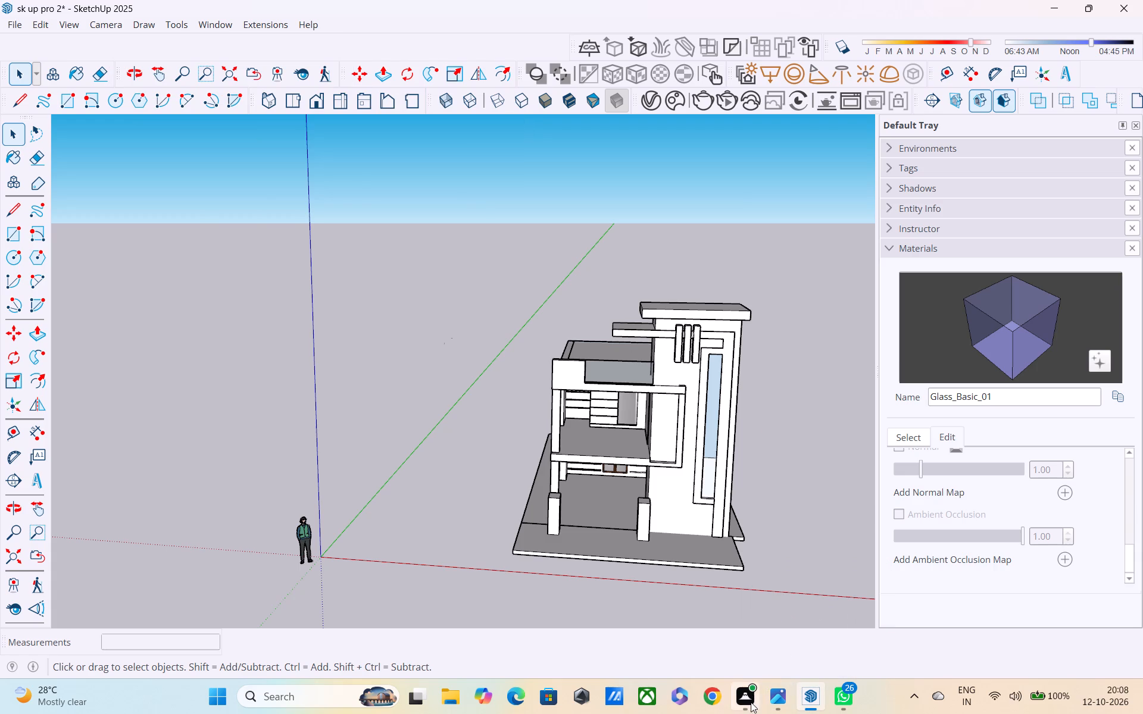
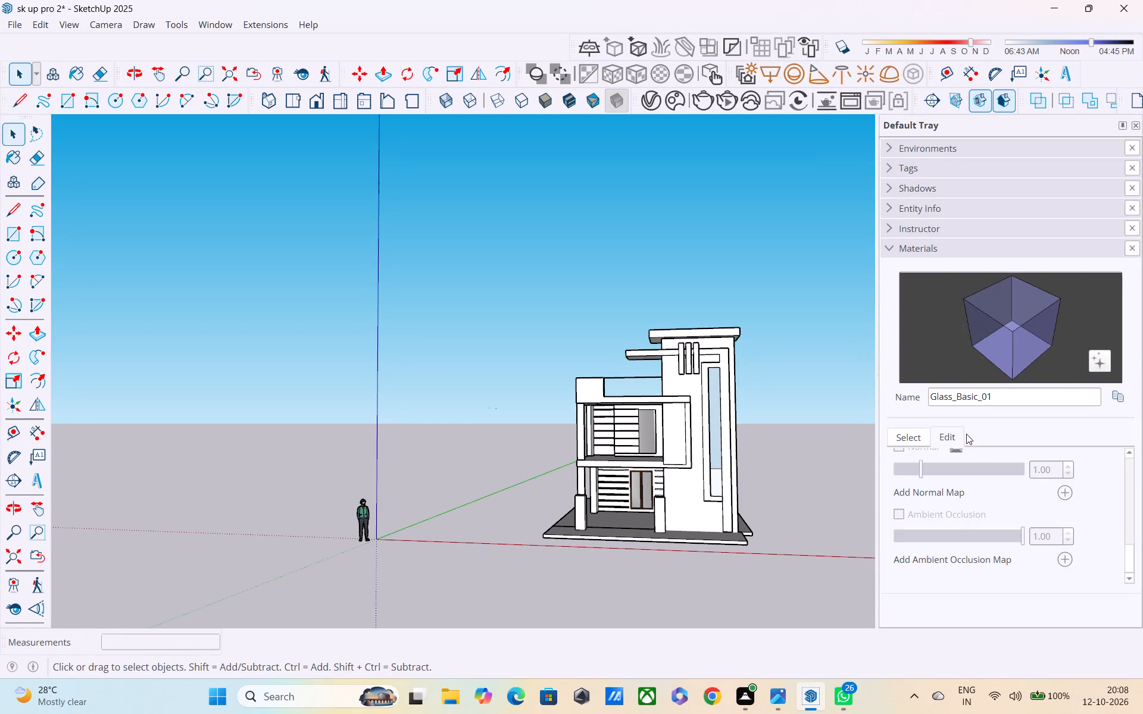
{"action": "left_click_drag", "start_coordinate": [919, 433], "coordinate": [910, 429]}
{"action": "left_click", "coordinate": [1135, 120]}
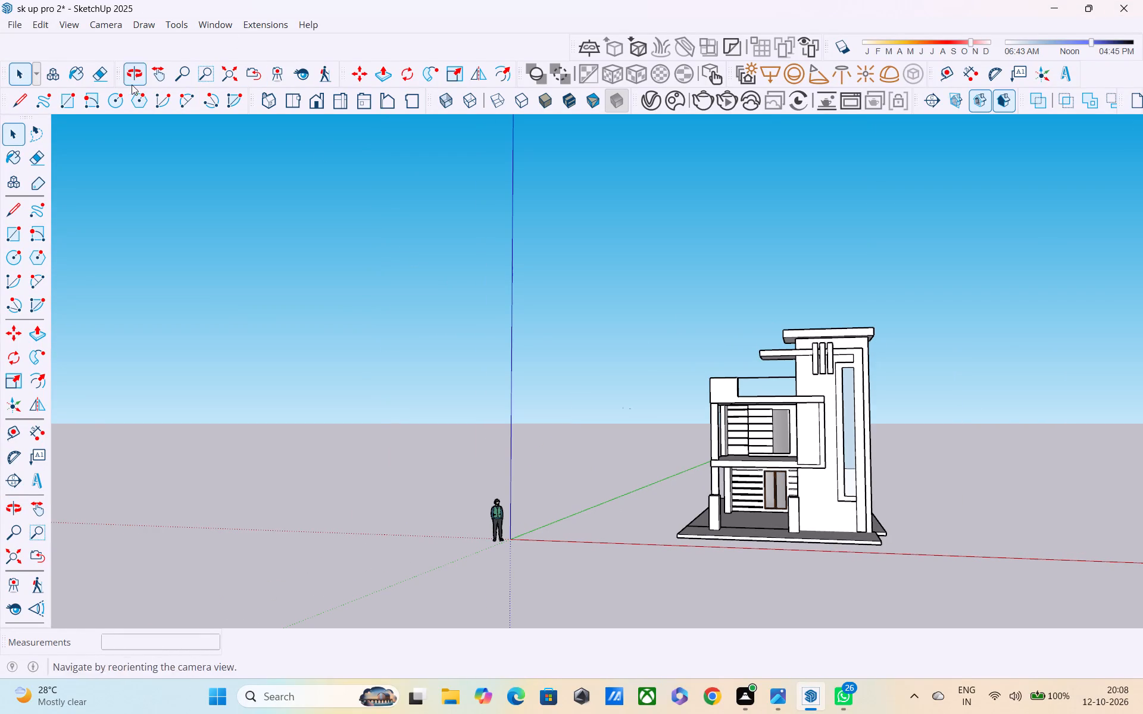
With the Paint Bucket active, change the Glass_Basic_01 material's colour to green using the colour wheel.
{"action": "left_click", "coordinate": [88, 83]}
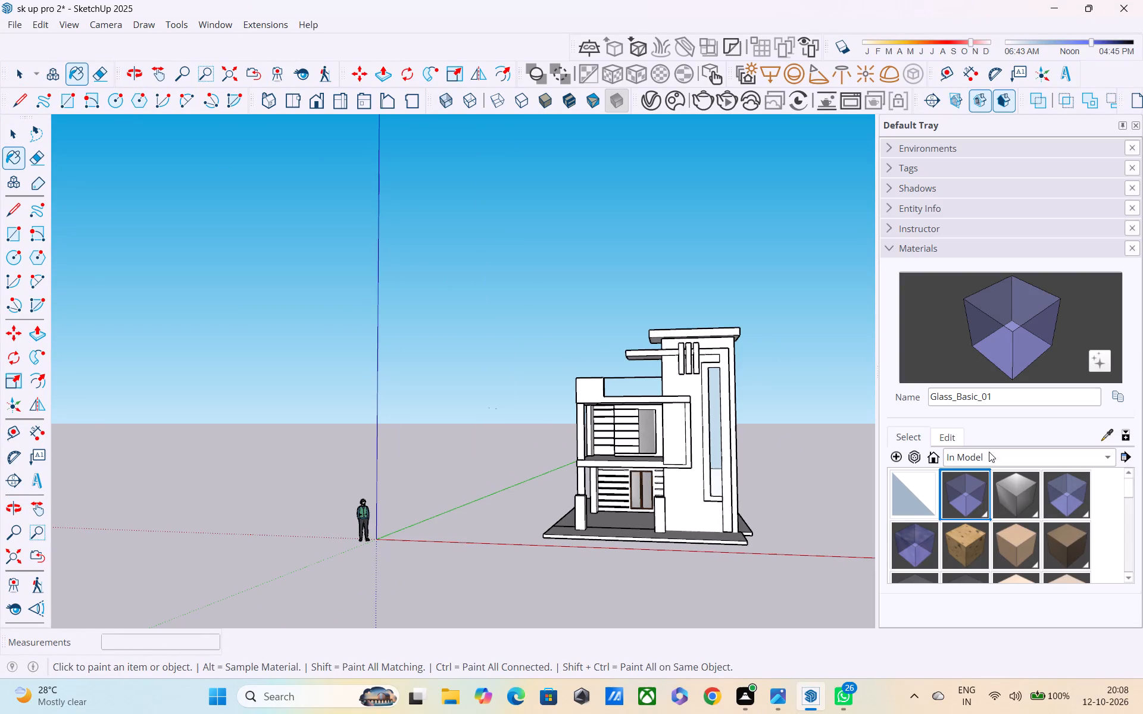
{"action": "left_click", "coordinate": [951, 436]}
{"action": "scroll", "coordinate": [933, 493], "scroll_direction": "up", "scroll_amount": 4}
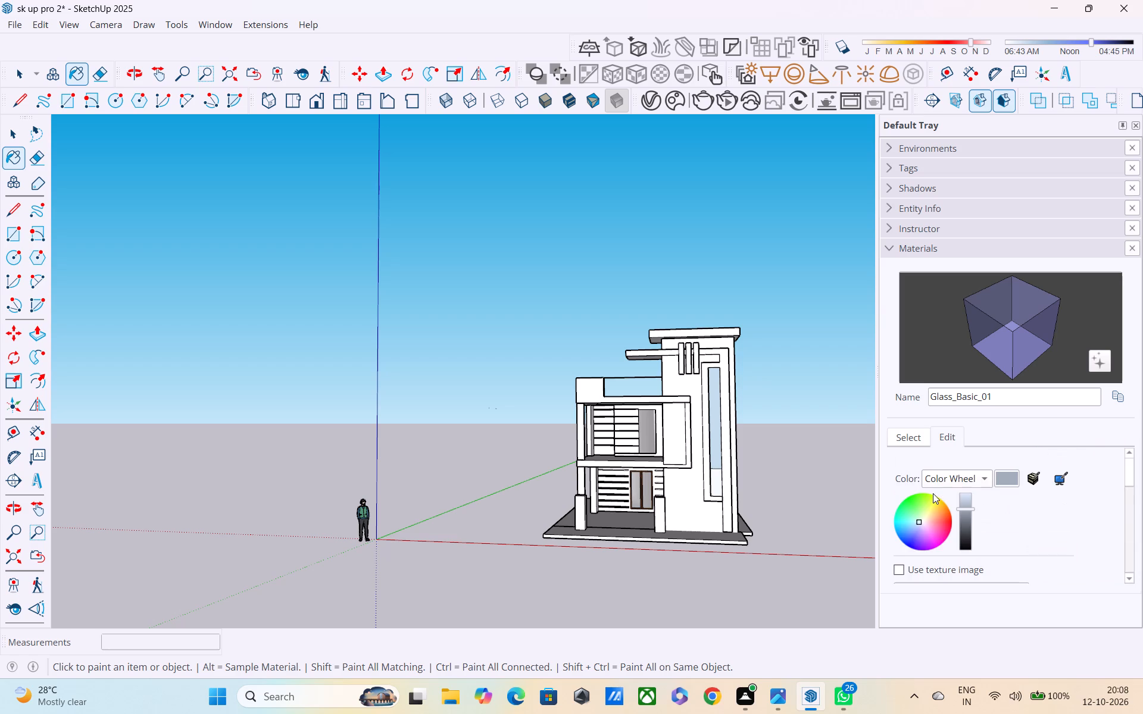
{"action": "scroll", "coordinate": [933, 508], "scroll_direction": "up", "scroll_amount": 1}
{"action": "scroll", "coordinate": [933, 508], "scroll_direction": "down", "scroll_amount": 2}
{"action": "scroll", "coordinate": [933, 509], "scroll_direction": "up", "scroll_amount": 2}
{"action": "left_click", "coordinate": [948, 433]}
{"action": "left_click", "coordinate": [963, 400]}
{"action": "left_click", "coordinate": [912, 434]}
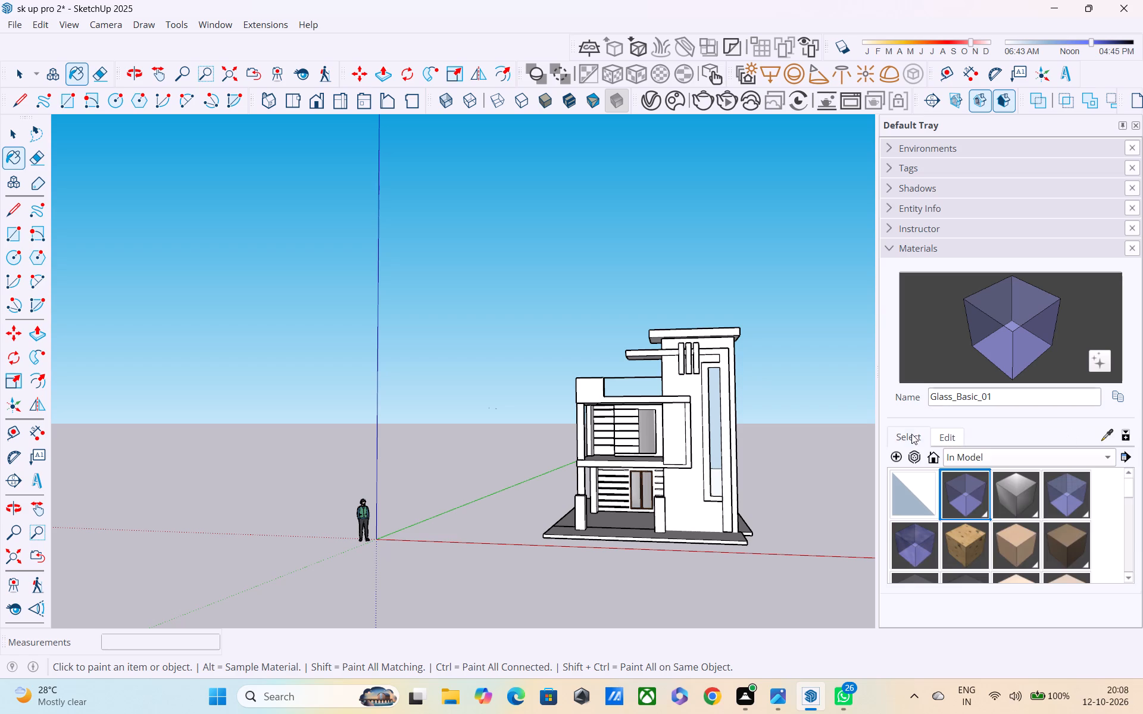
{"action": "left_click", "coordinate": [969, 459]}
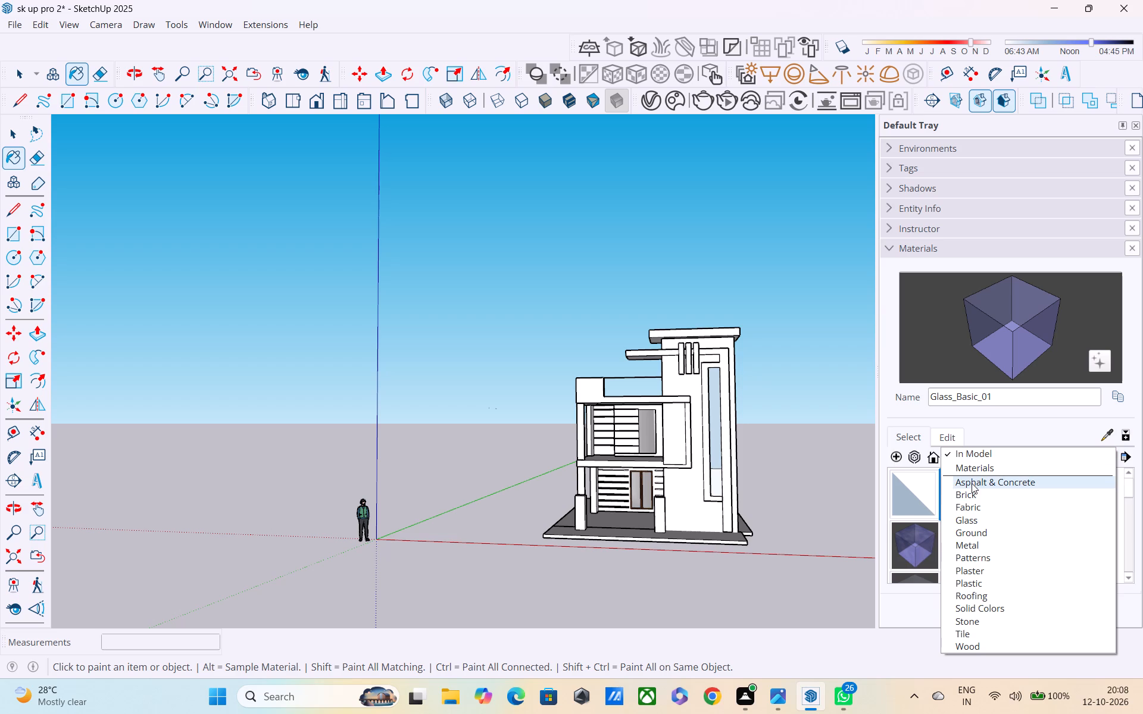
{"action": "left_click", "coordinate": [970, 507]}
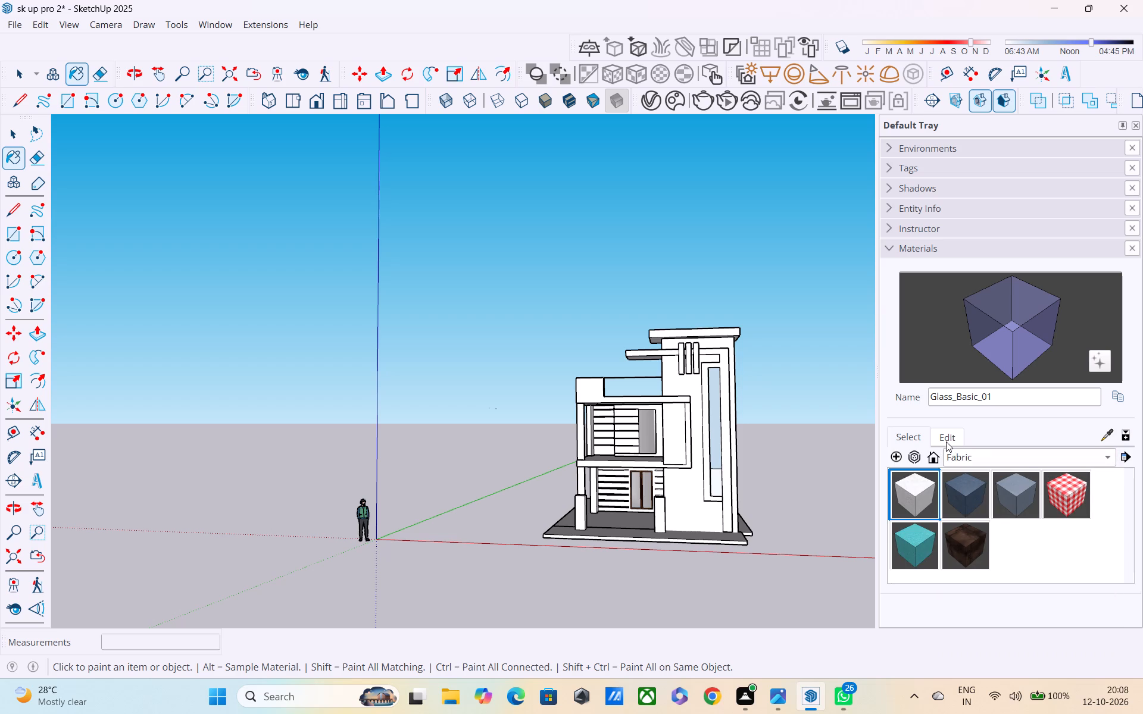
{"action": "left_click", "coordinate": [945, 438]}
{"action": "left_click", "coordinate": [916, 499]}
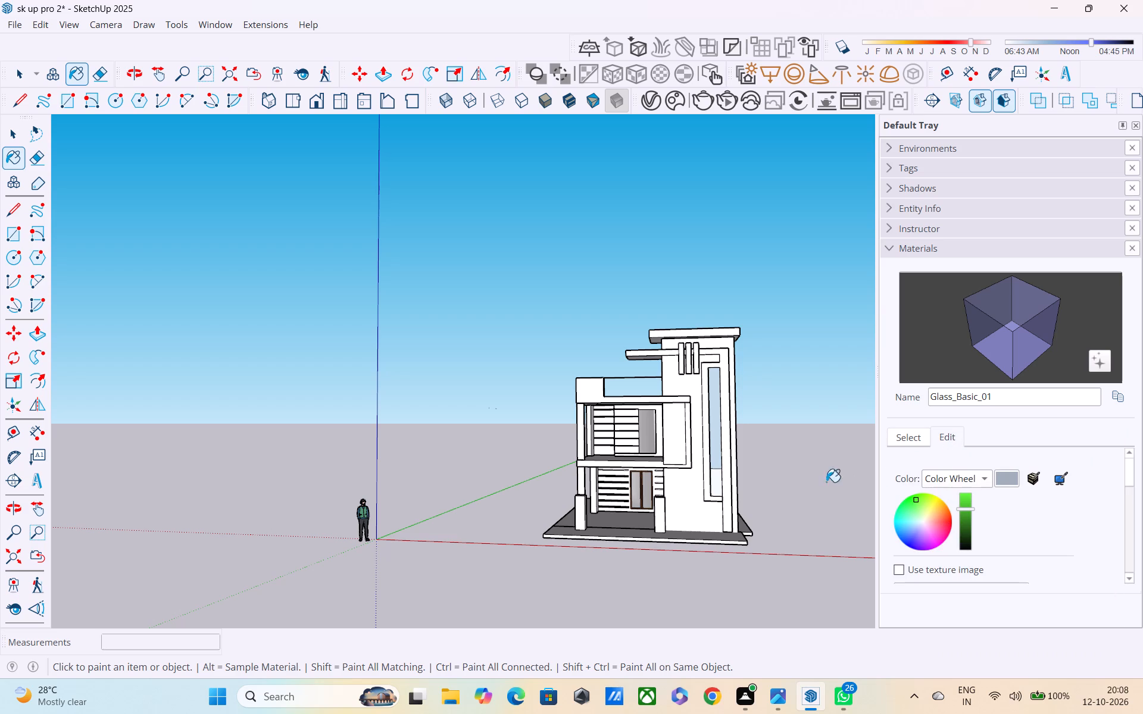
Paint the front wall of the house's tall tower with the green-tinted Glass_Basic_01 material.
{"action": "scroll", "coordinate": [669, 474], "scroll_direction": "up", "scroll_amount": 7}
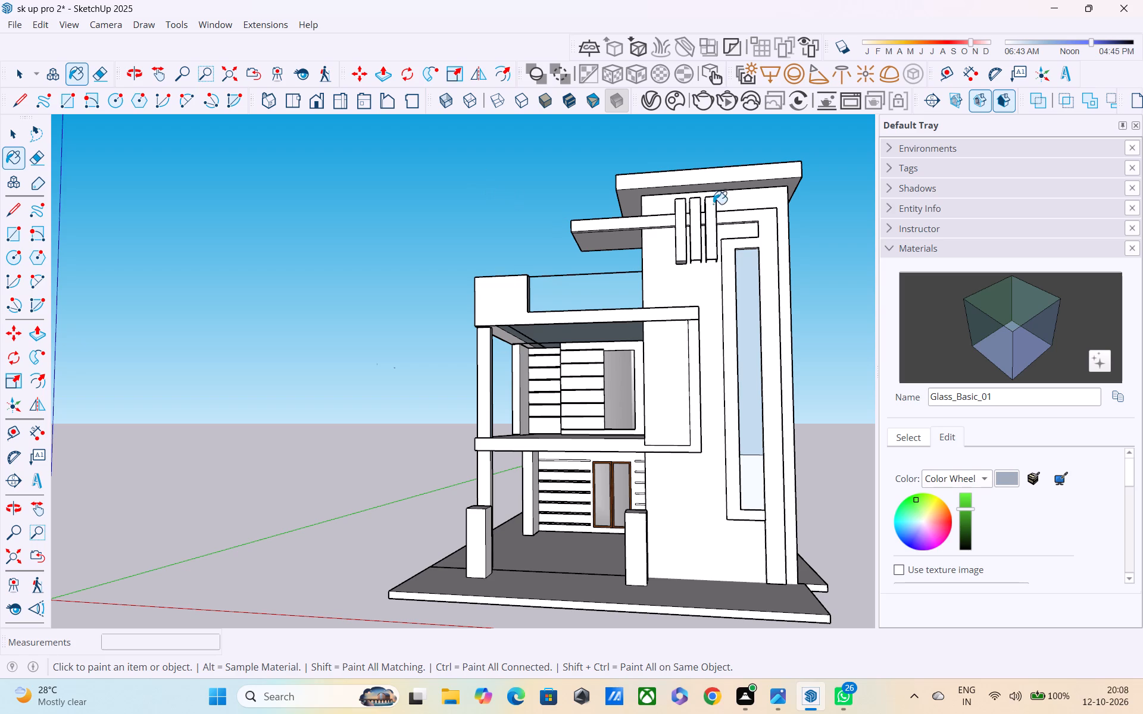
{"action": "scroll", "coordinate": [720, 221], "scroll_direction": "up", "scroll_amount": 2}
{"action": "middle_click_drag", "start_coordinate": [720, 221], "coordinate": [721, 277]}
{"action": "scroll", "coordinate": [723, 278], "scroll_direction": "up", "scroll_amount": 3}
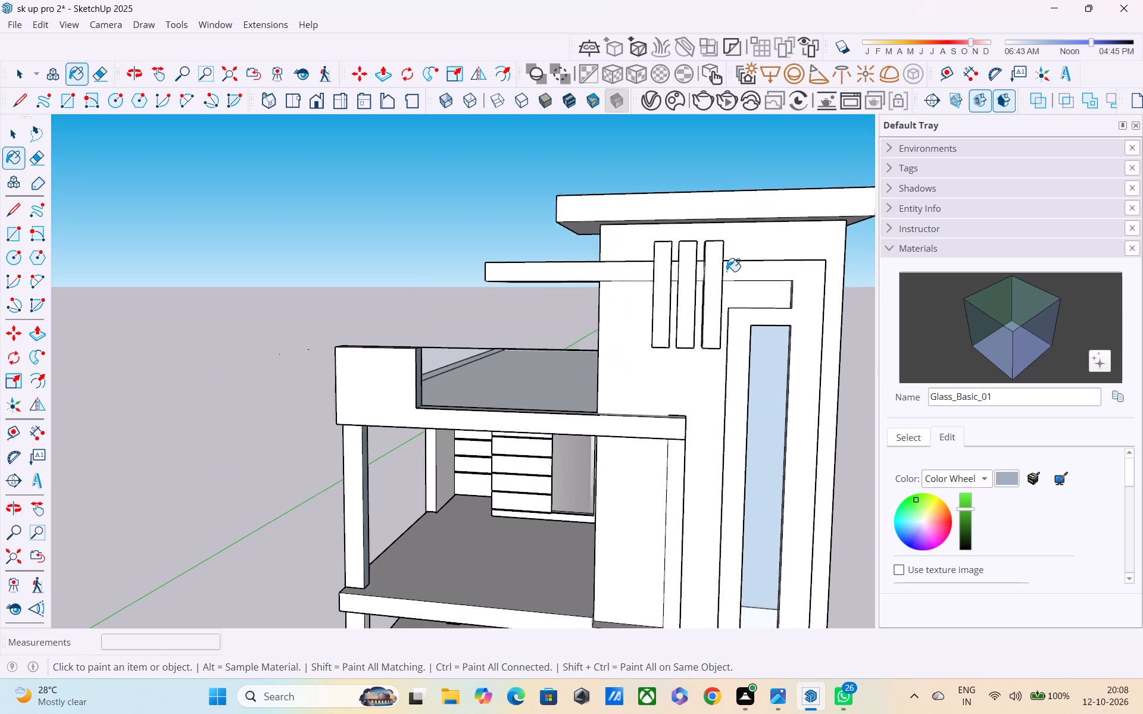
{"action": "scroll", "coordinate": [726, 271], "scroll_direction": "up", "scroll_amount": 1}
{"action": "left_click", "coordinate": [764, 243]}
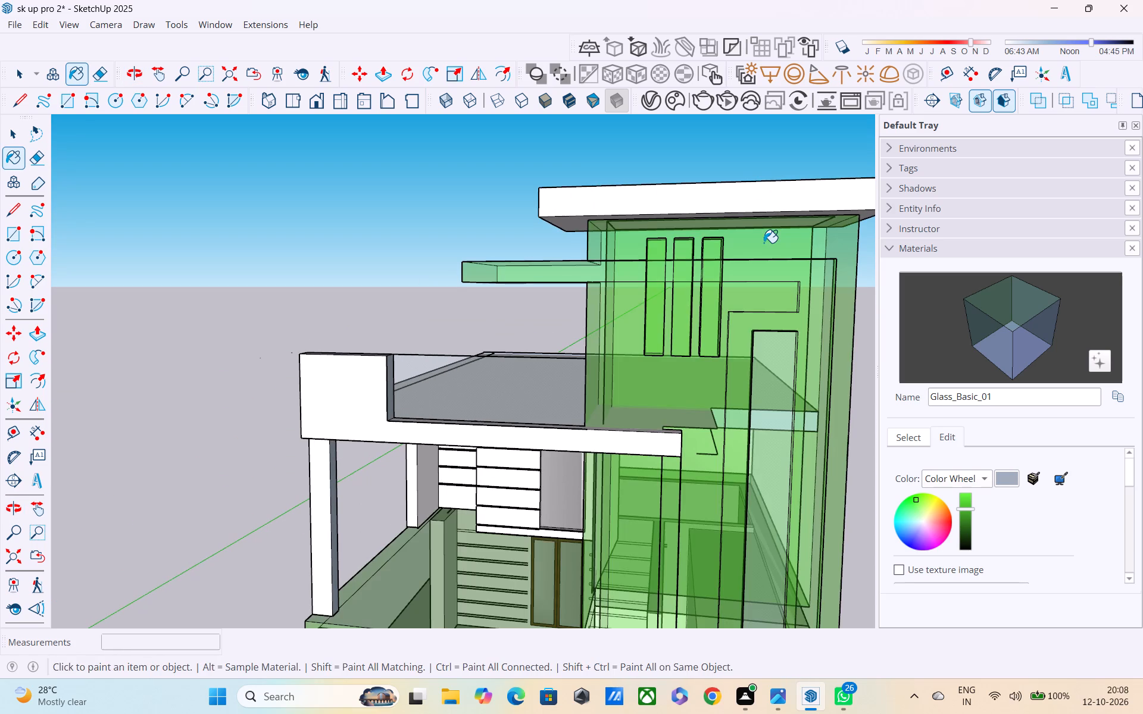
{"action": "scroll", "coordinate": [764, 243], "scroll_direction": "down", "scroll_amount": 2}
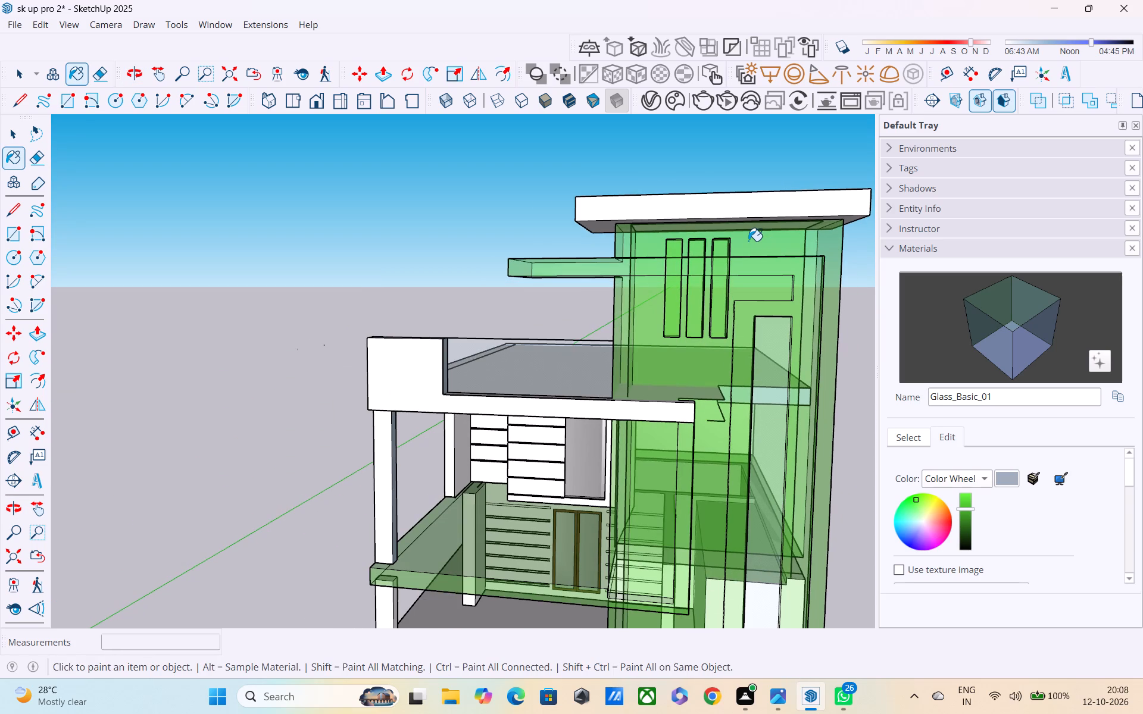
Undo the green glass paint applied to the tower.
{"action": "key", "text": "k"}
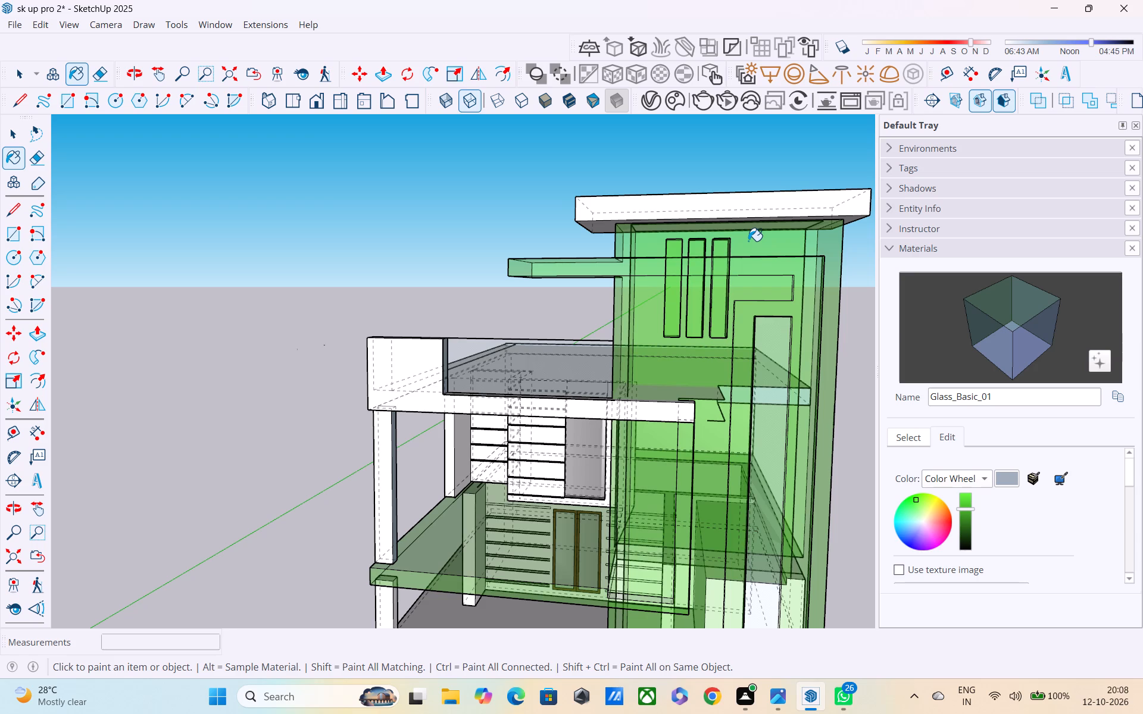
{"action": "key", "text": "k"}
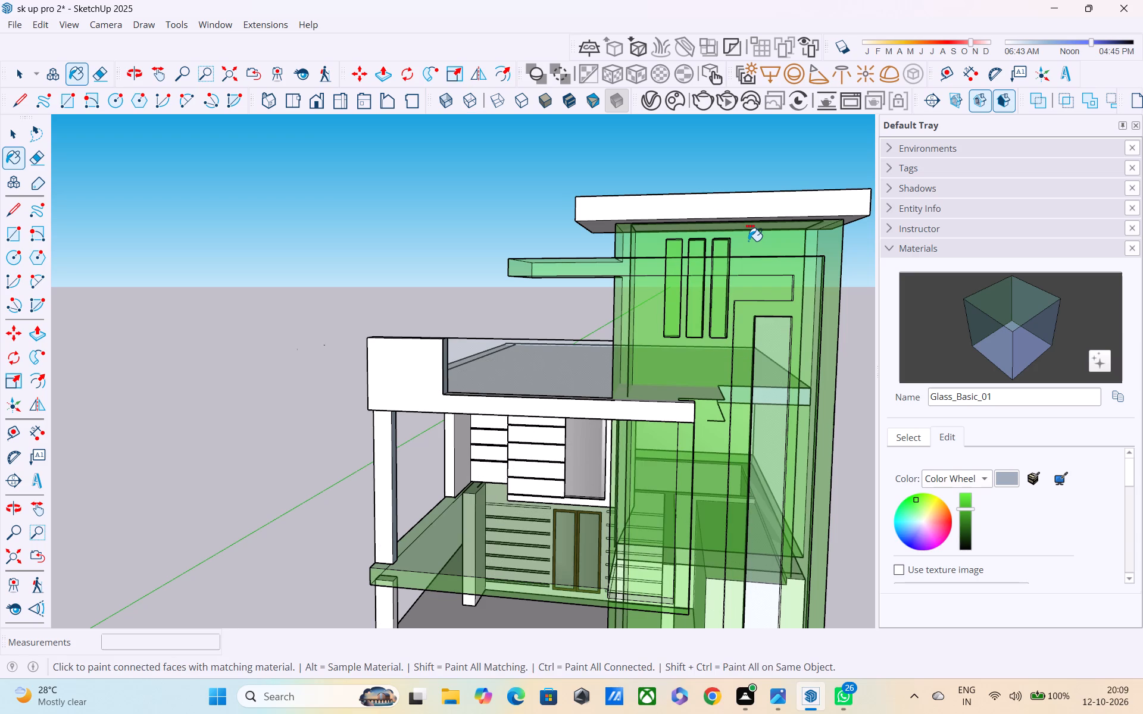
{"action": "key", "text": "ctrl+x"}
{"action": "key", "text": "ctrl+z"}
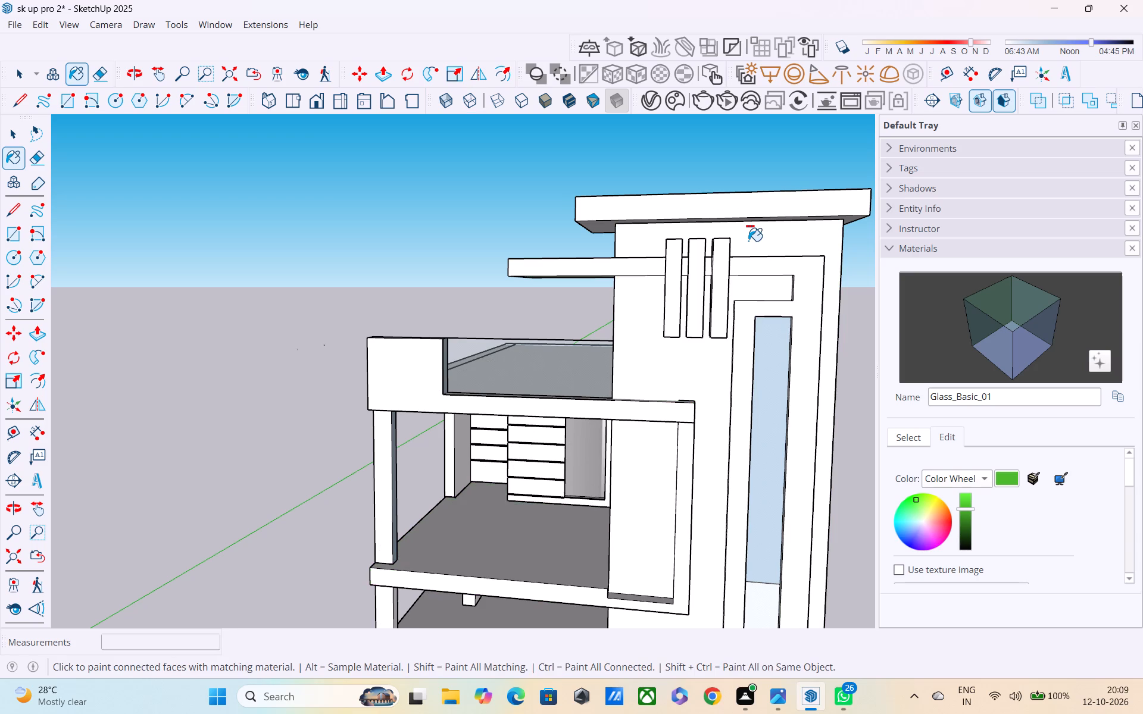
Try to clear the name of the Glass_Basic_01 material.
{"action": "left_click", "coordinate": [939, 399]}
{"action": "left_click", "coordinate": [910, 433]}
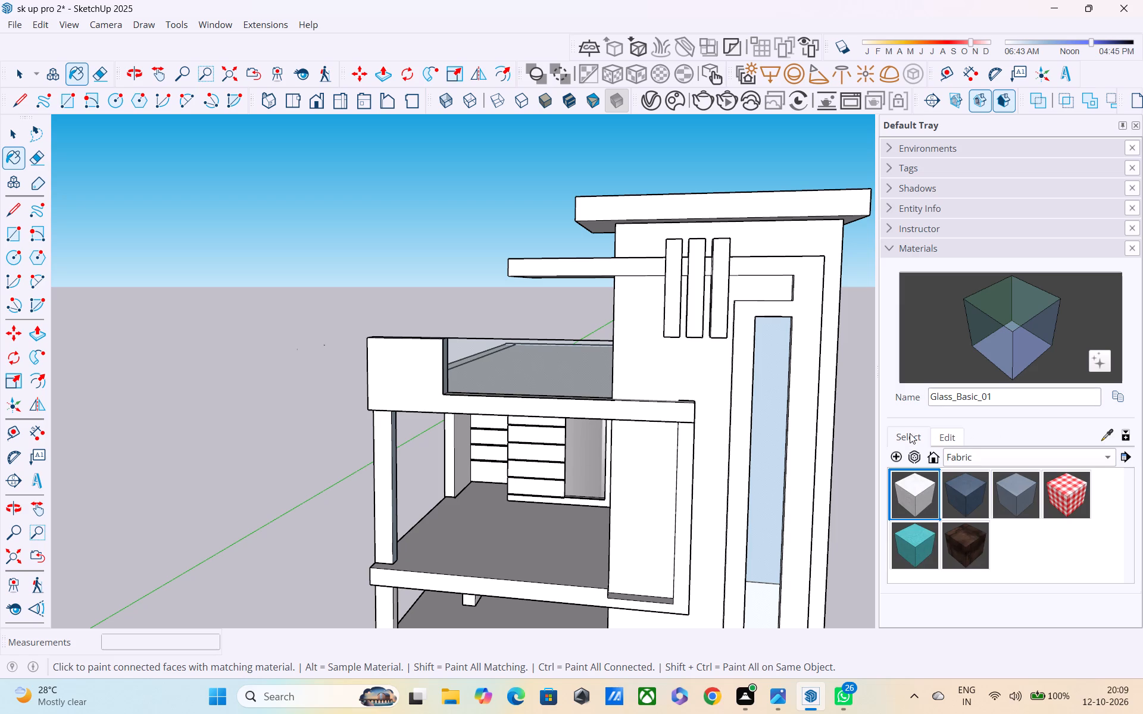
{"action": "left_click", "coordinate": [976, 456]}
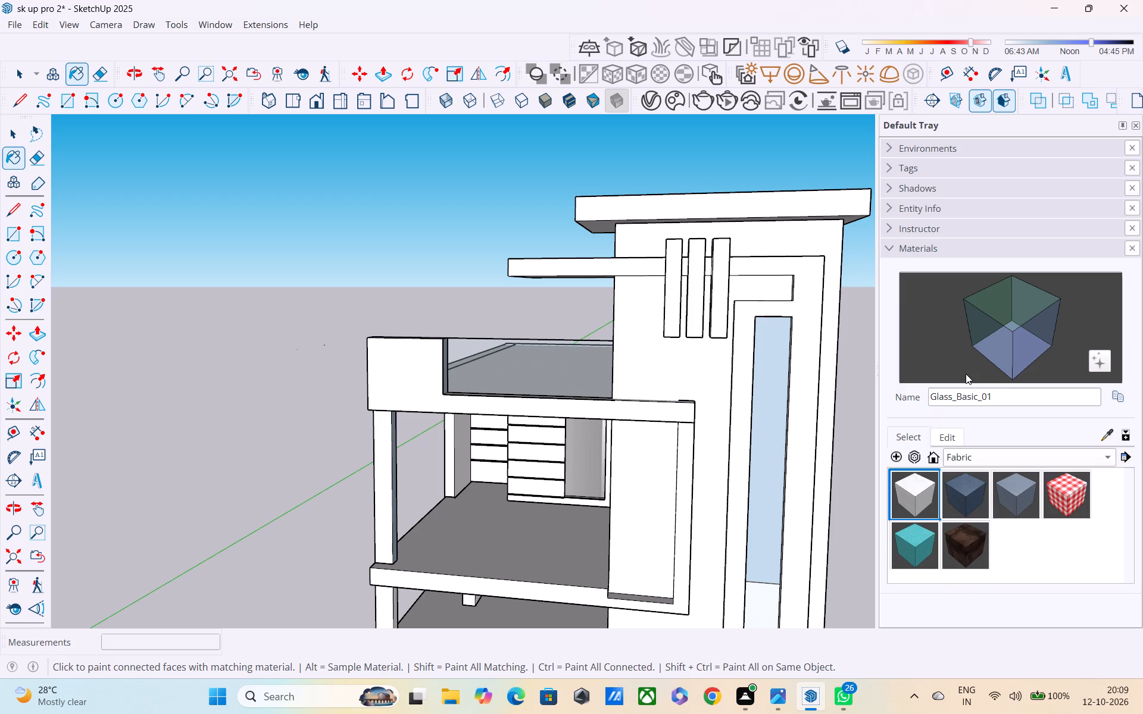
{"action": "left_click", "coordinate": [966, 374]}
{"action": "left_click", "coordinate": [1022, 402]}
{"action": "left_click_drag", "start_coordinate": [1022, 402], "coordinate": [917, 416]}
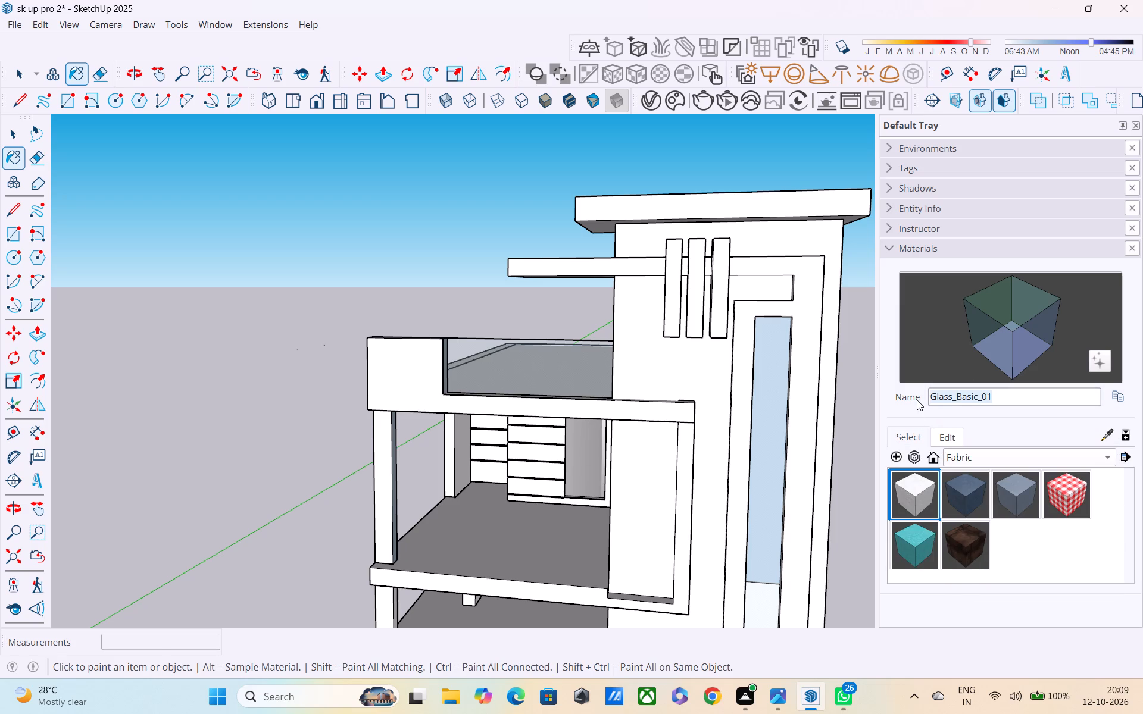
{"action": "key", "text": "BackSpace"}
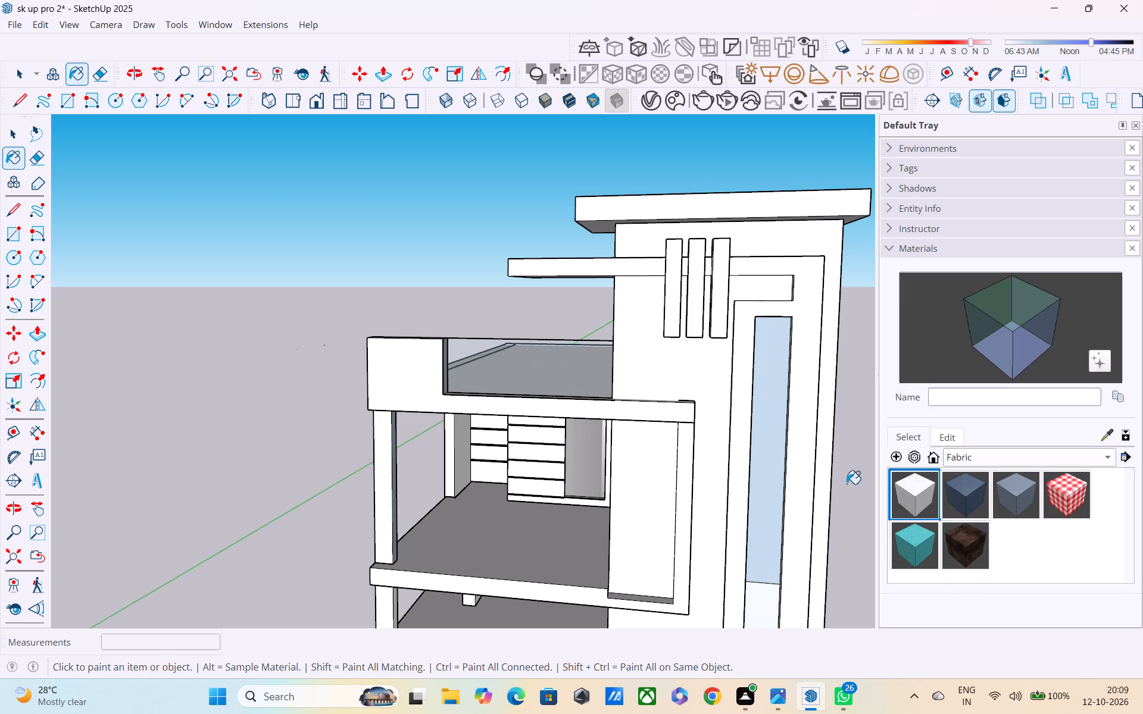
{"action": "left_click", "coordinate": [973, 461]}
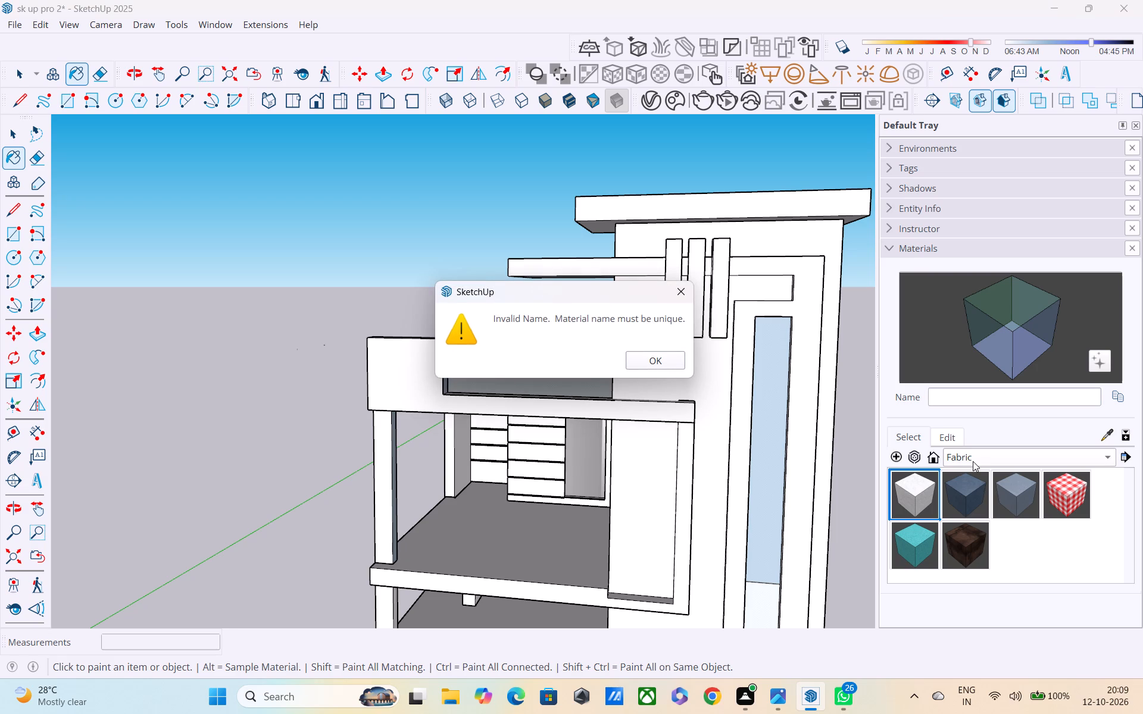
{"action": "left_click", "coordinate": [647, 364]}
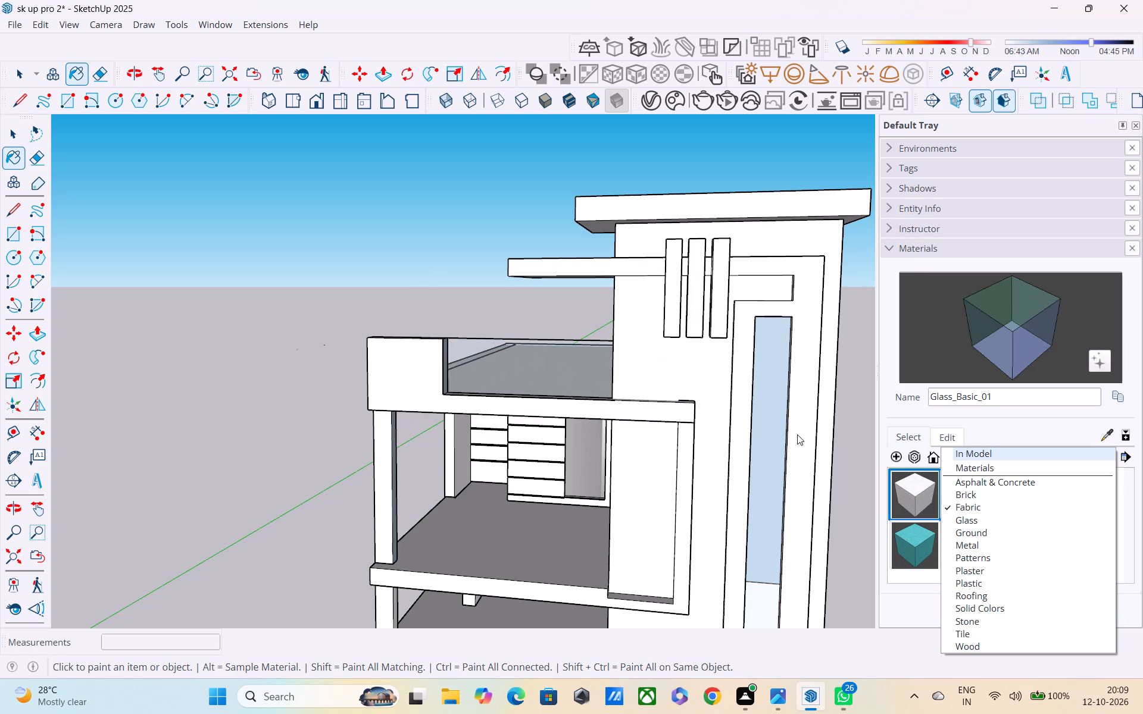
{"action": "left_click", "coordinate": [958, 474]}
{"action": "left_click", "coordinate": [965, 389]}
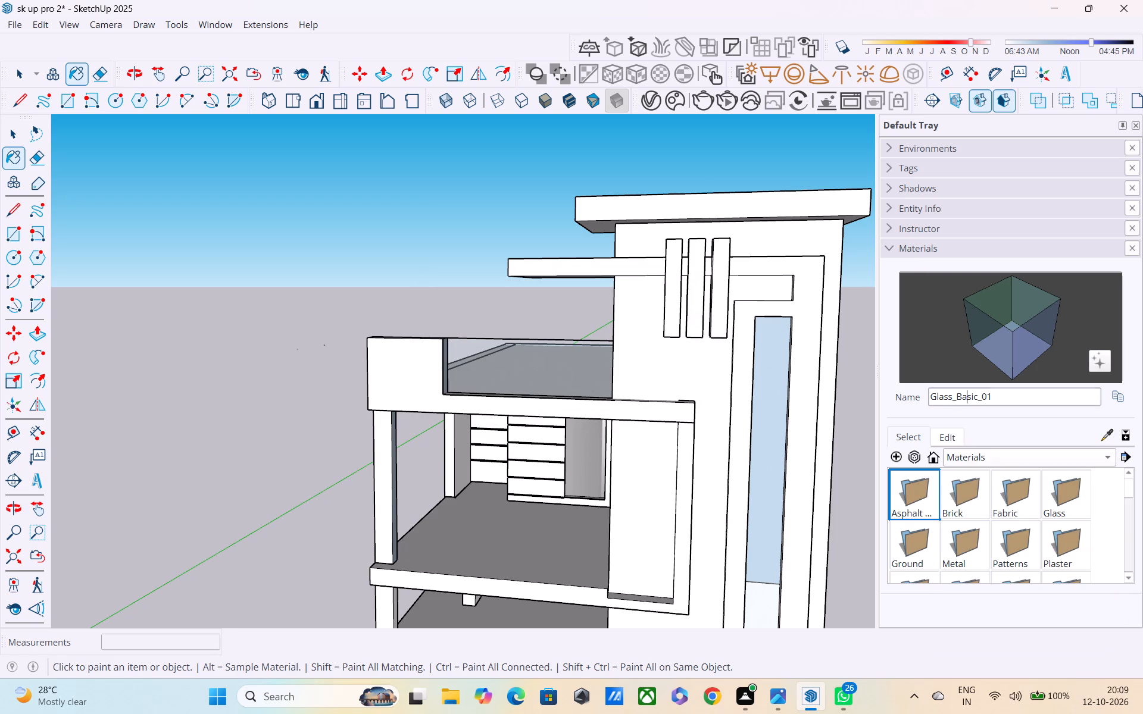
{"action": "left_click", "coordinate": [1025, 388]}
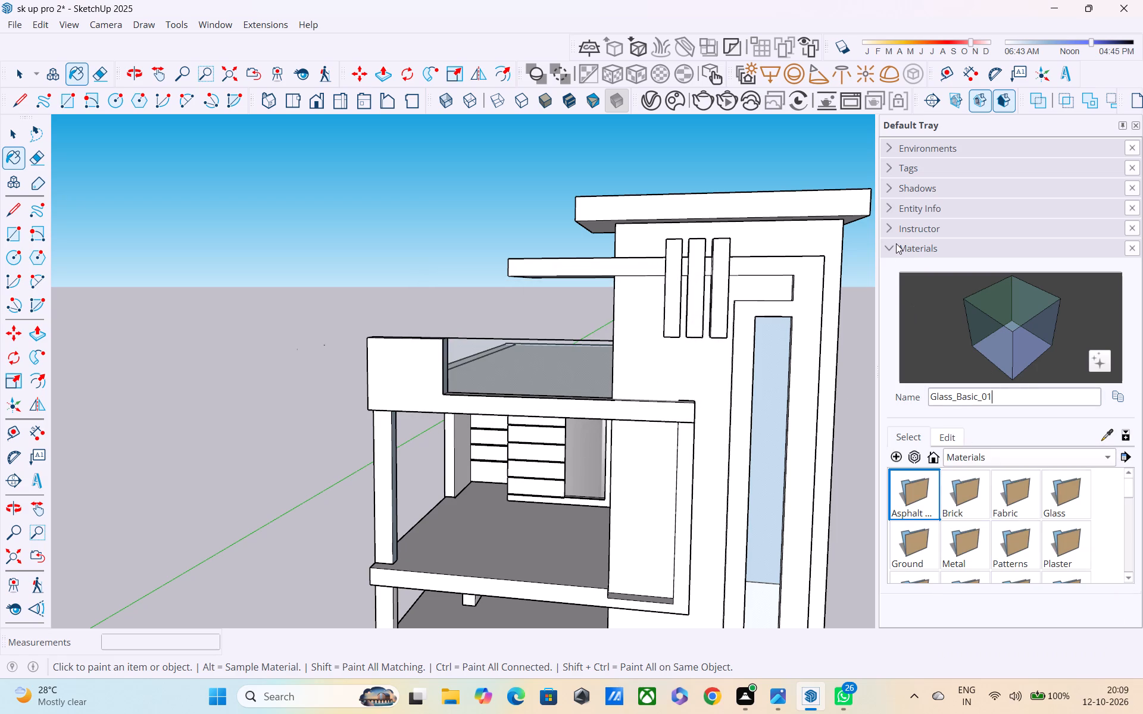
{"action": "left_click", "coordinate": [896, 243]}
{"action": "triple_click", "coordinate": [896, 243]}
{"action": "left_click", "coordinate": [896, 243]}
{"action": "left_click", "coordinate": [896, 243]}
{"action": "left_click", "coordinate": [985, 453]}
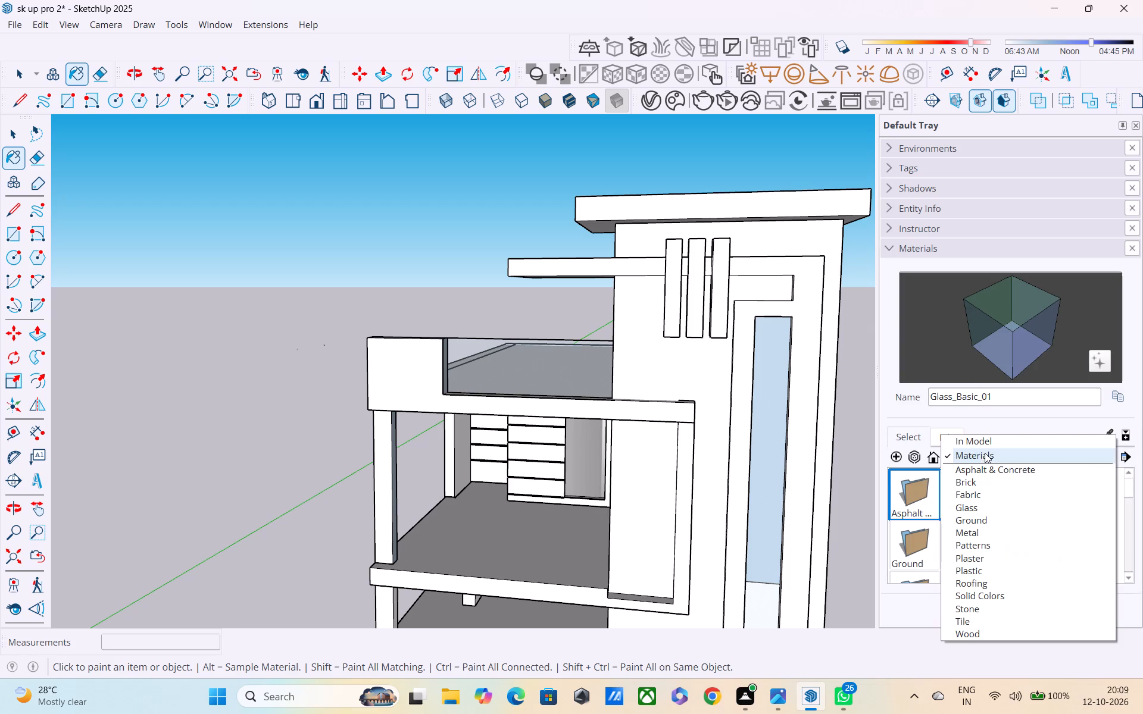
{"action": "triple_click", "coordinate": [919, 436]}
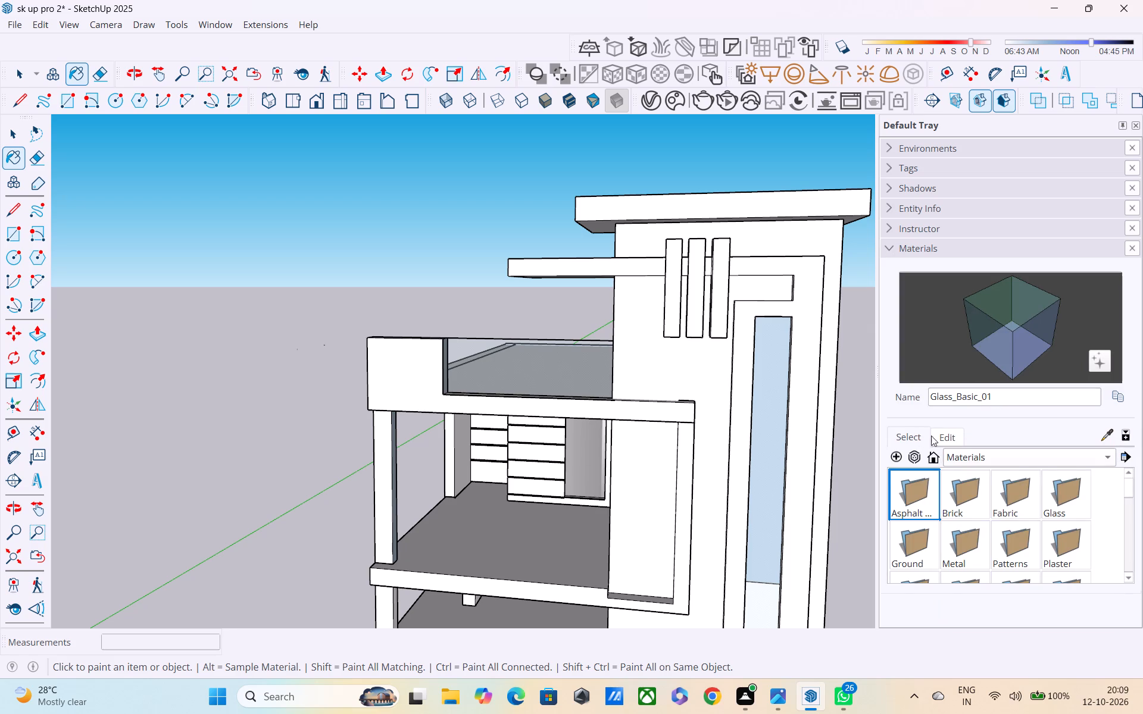
Rename the Glass_Basic_01 material as btick.
{"action": "left_click", "coordinate": [941, 436]}
{"action": "double_click", "coordinate": [941, 436]}
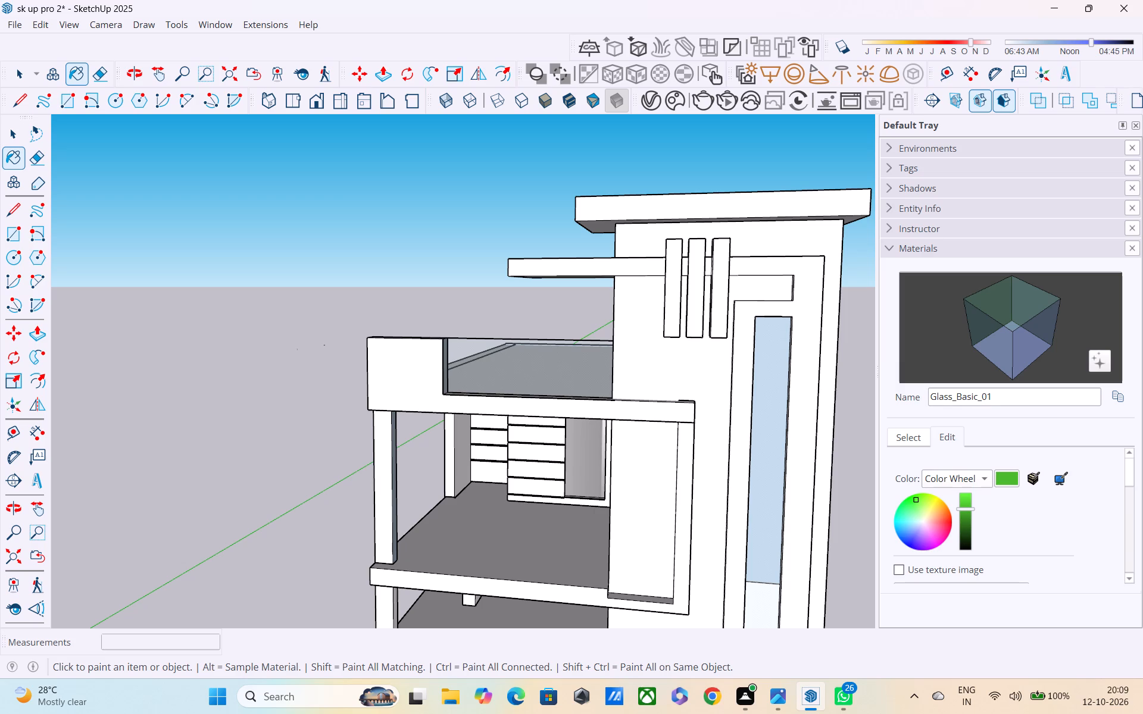
{"action": "left_click_drag", "start_coordinate": [1008, 390], "coordinate": [889, 401]}
{"action": "left_click_drag", "start_coordinate": [1033, 390], "coordinate": [1011, 402]}
{"action": "left_click_drag", "start_coordinate": [1011, 402], "coordinate": [999, 405]}
{"action": "left_click_drag", "start_coordinate": [996, 404], "coordinate": [898, 403]}
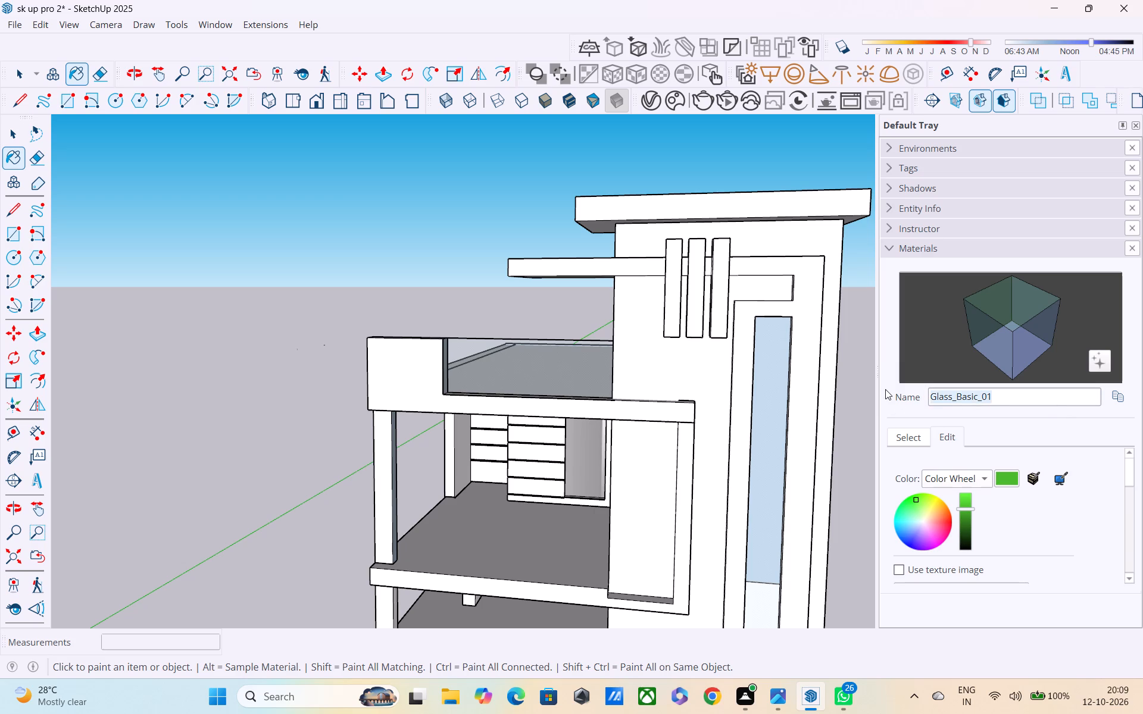
{"action": "key", "text": "BackSpace"}
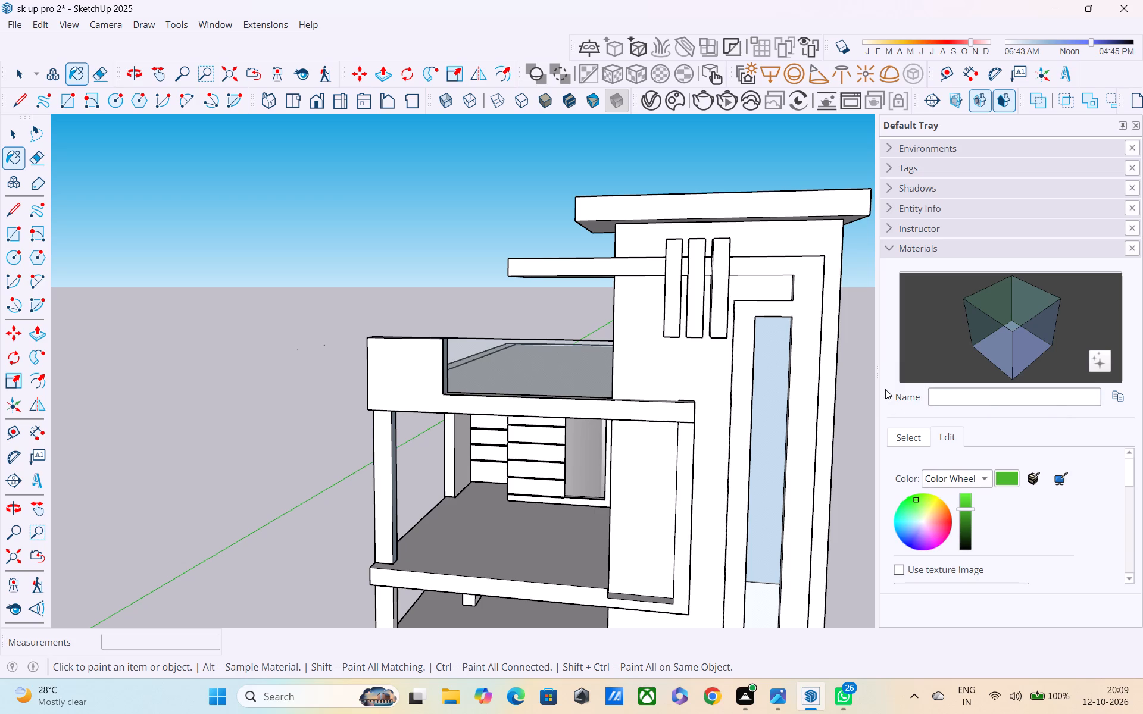
{"action": "type", "text": "bt"}
{"action": "type", "text": "ick"}
Pick a slightly lighter green for the btick material on the colour wheel.
{"action": "left_click", "coordinate": [936, 437]}
{"action": "left_click", "coordinate": [918, 503]}
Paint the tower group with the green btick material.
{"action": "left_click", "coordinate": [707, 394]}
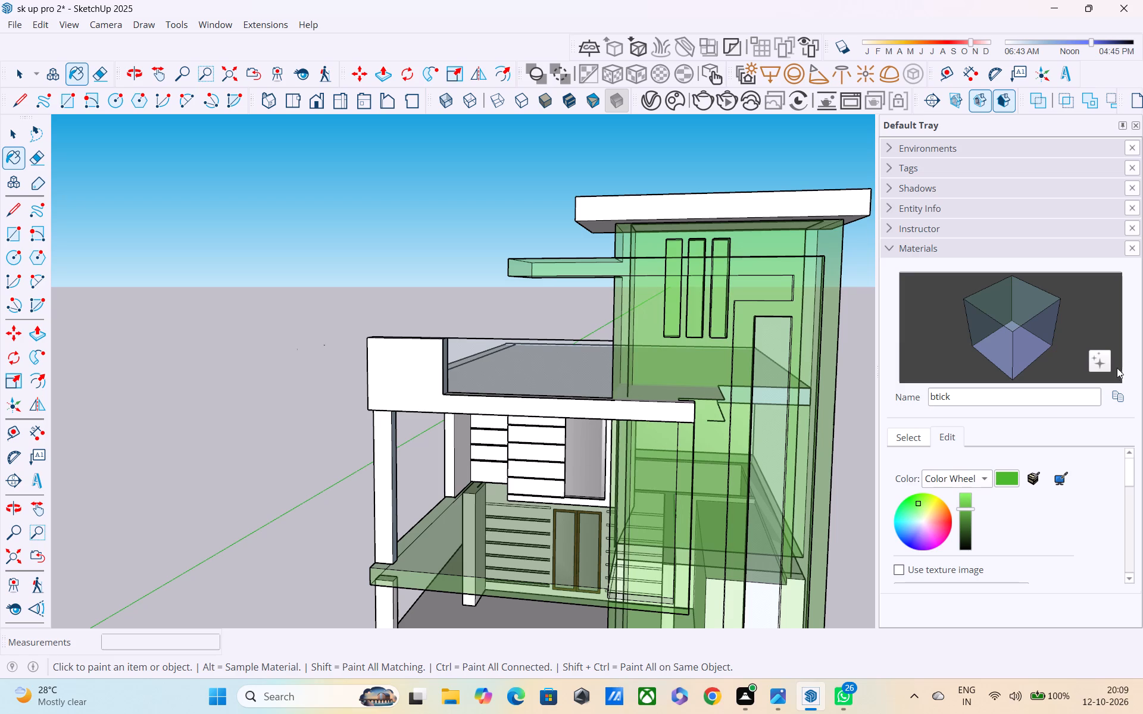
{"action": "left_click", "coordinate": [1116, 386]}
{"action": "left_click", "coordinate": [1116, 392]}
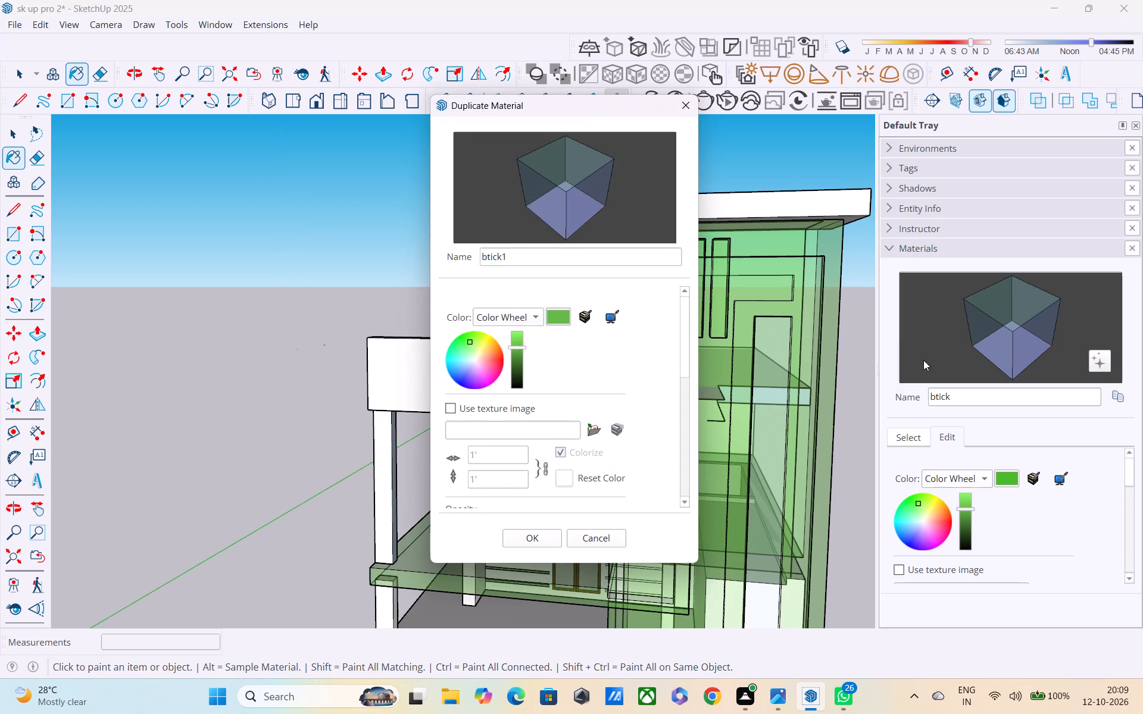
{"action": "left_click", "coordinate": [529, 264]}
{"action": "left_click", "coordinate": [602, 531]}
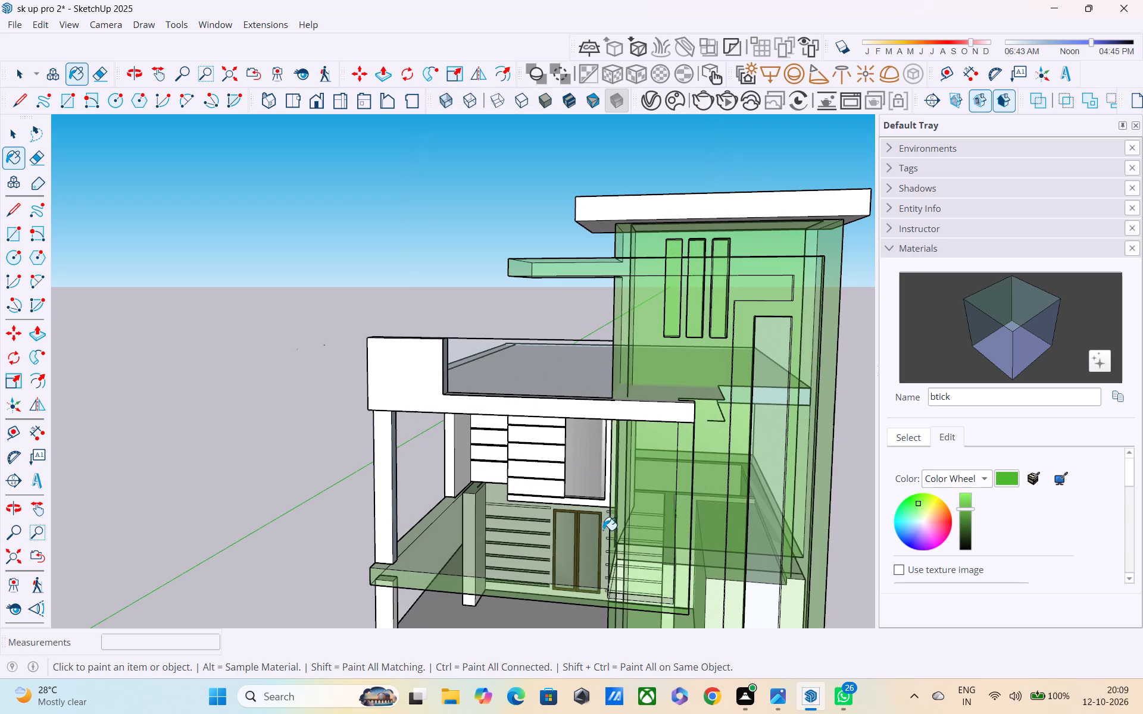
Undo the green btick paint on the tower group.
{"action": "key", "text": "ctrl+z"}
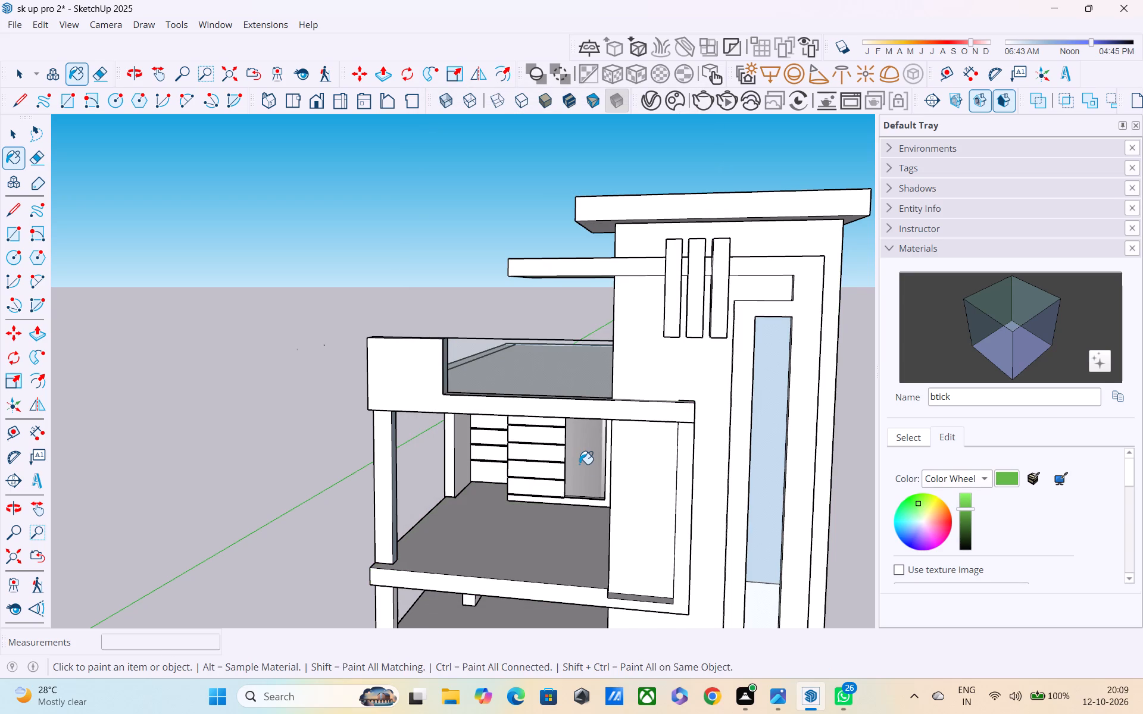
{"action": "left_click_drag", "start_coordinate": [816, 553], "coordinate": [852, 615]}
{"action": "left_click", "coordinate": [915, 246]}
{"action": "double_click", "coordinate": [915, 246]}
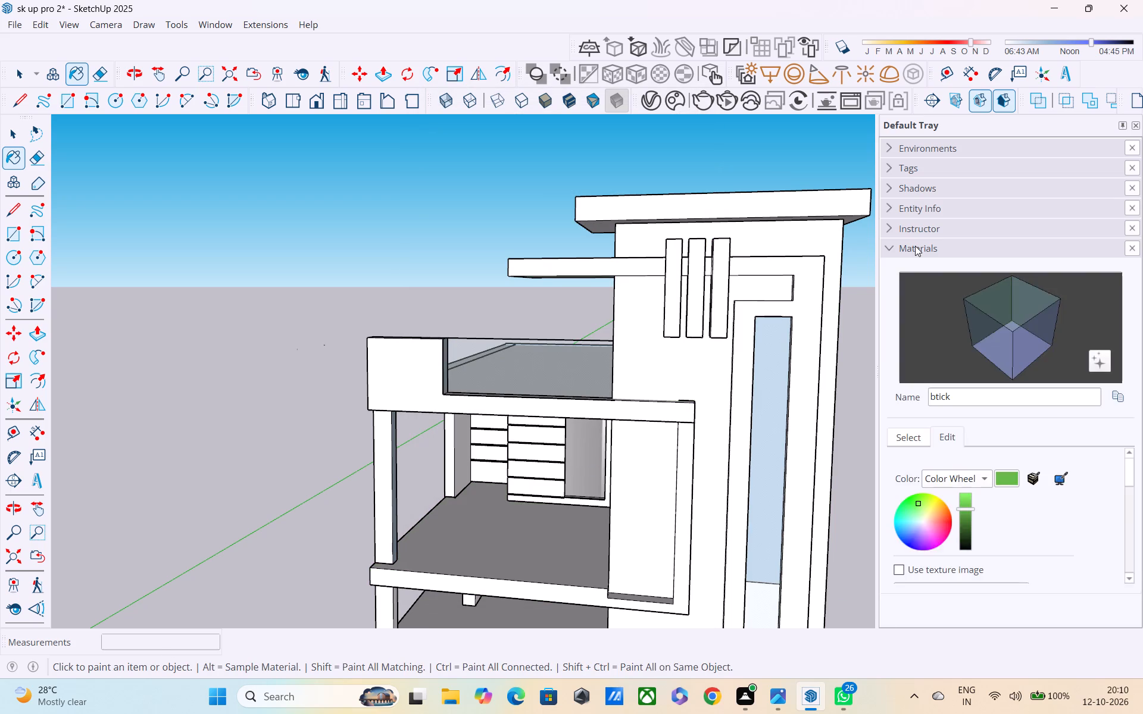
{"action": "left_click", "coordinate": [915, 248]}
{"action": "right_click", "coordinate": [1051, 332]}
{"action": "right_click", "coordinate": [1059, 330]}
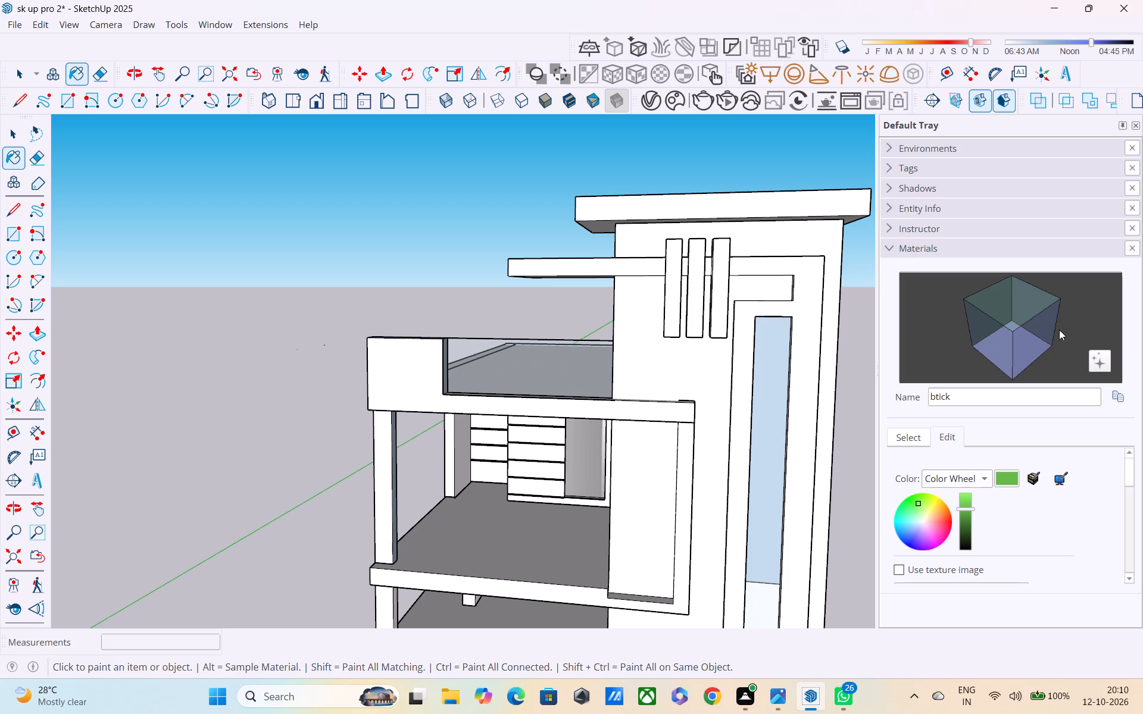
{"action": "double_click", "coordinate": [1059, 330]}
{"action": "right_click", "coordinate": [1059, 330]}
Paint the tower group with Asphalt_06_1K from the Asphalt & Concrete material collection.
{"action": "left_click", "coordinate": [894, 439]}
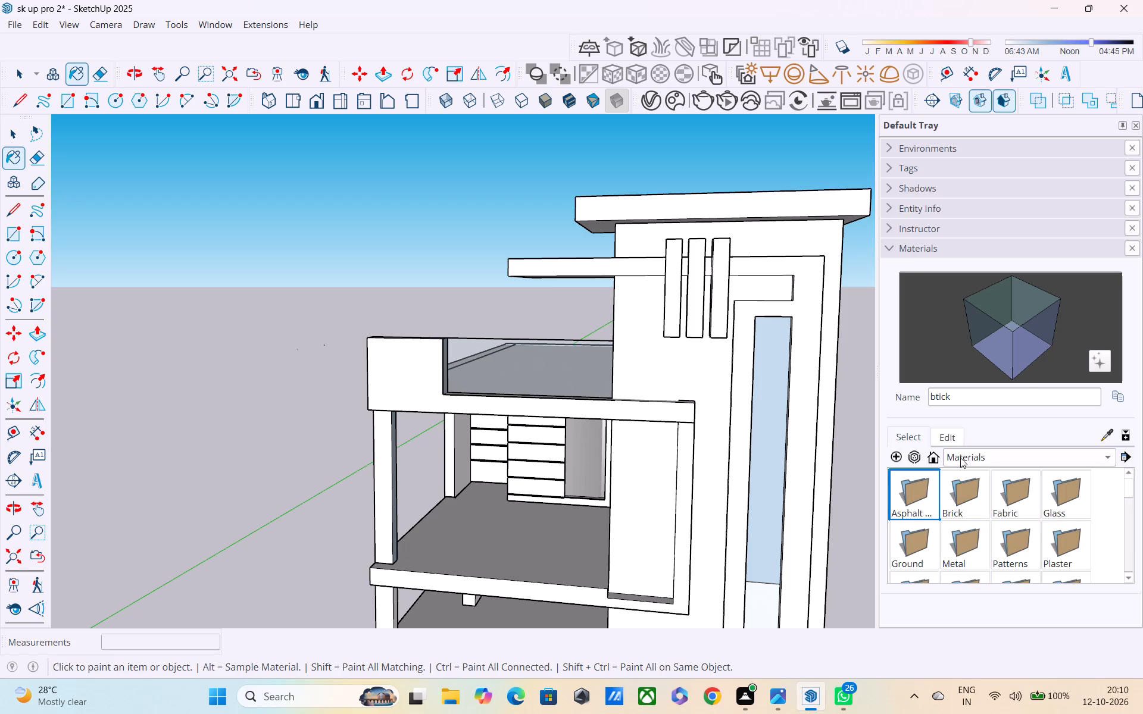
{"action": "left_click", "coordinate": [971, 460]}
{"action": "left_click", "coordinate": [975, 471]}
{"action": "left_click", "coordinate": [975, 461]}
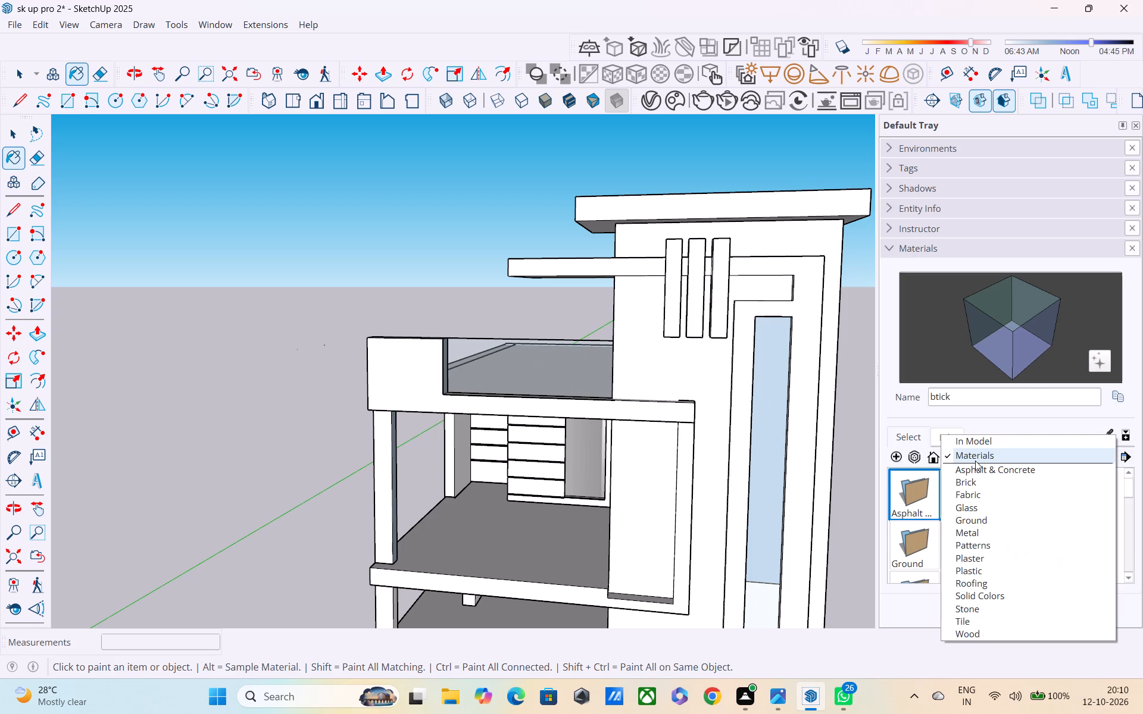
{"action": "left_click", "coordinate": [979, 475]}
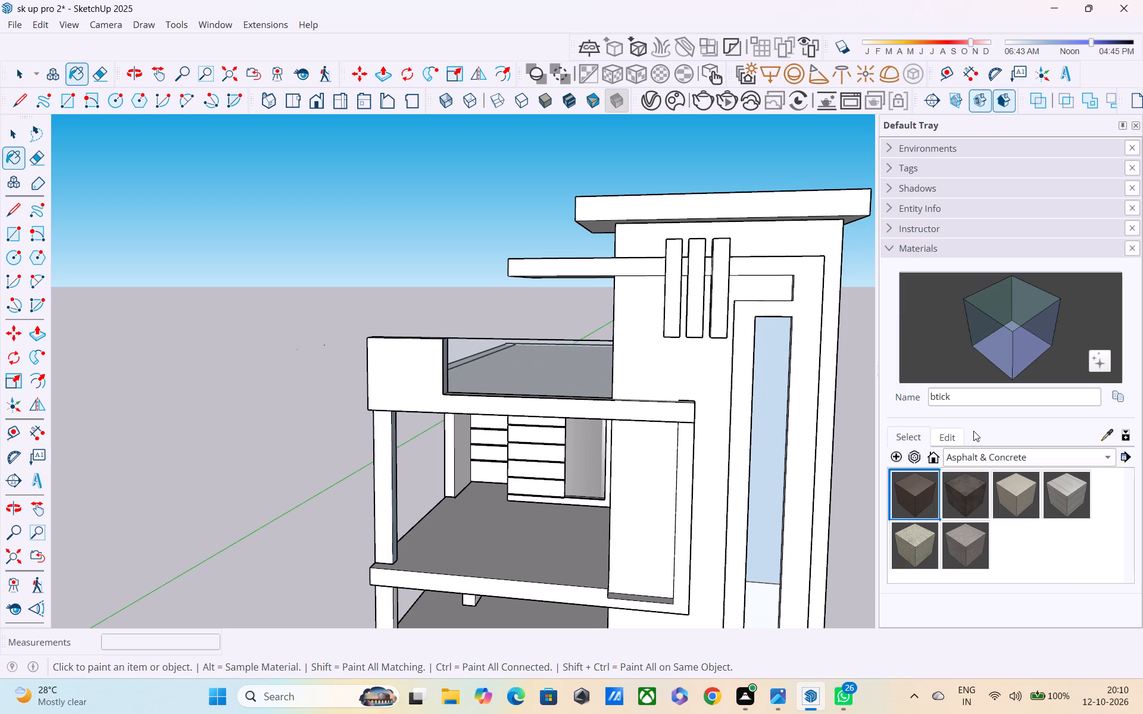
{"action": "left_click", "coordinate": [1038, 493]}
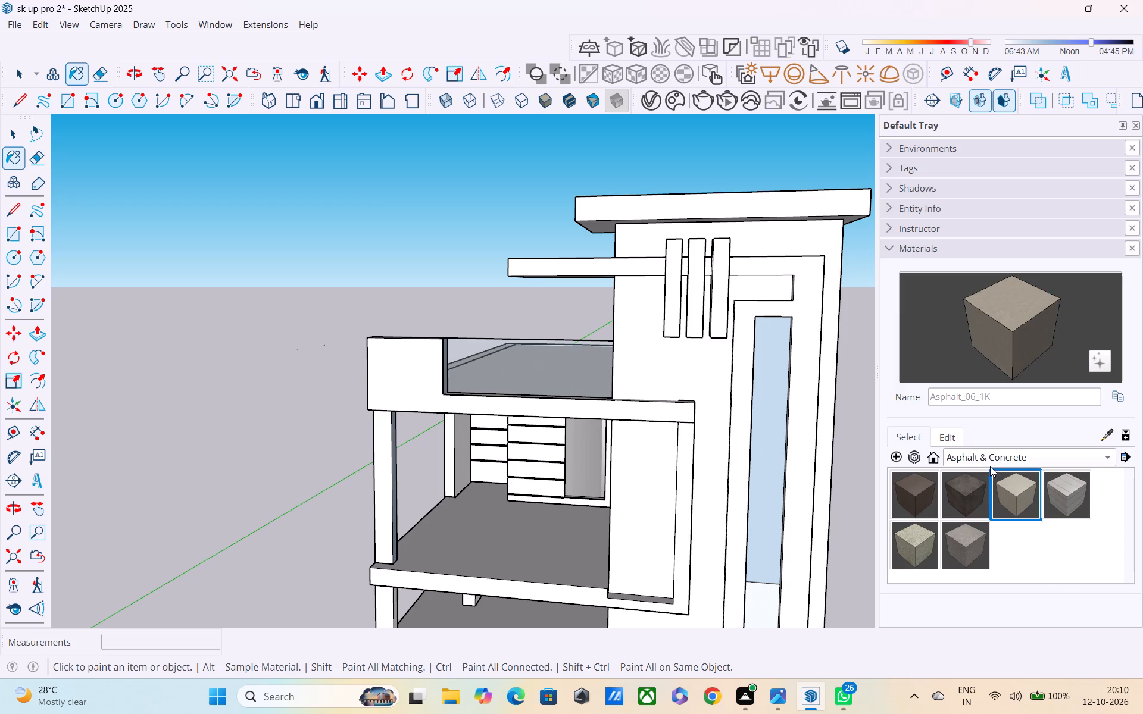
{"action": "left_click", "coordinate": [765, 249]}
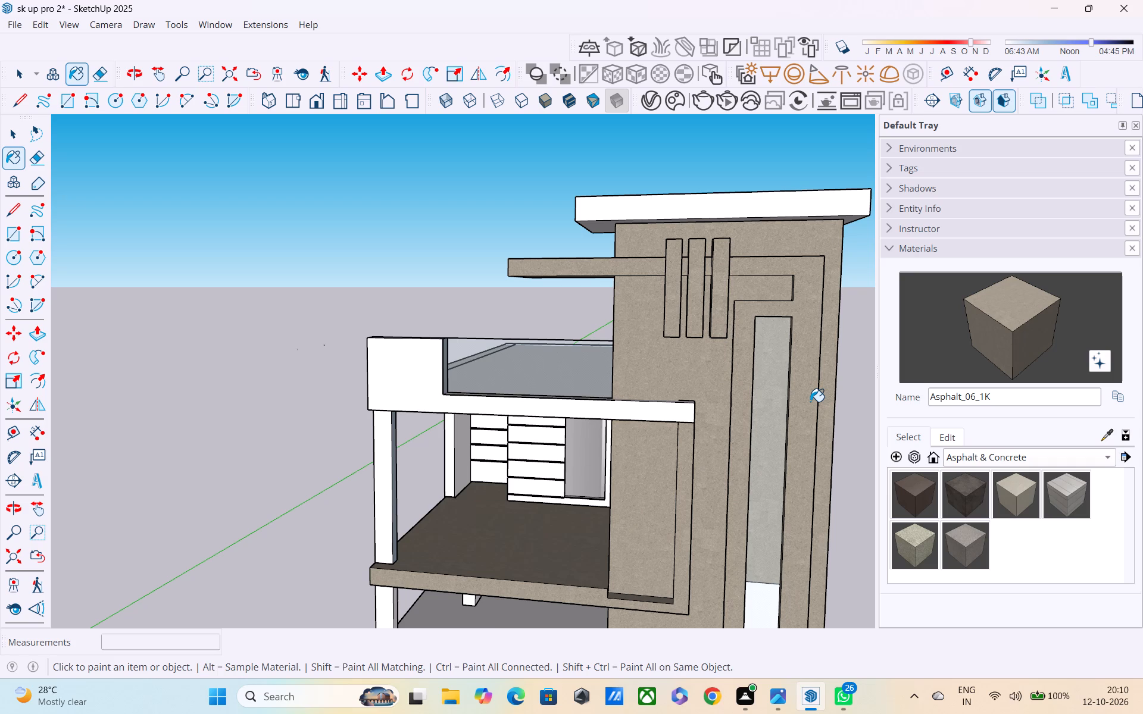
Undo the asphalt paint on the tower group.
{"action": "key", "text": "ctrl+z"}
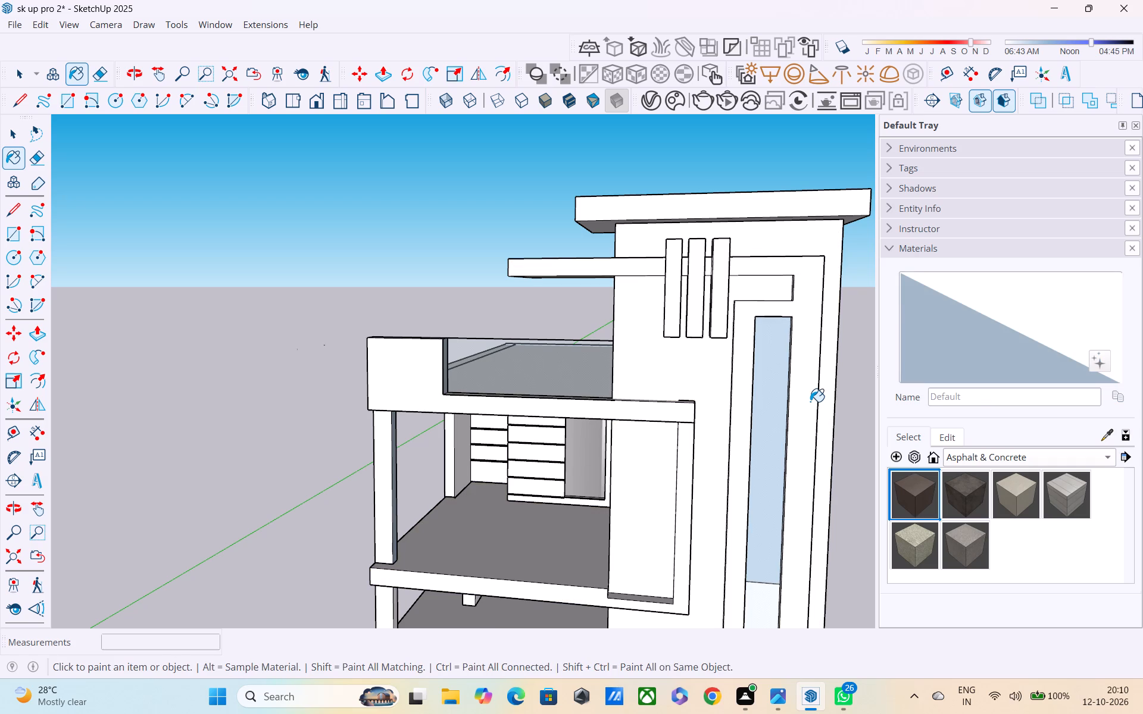
Leave the Paint Bucket, open the tower group for editing and select only its main front wall face.
{"action": "scroll", "coordinate": [816, 228], "scroll_direction": "up", "scroll_amount": 1}
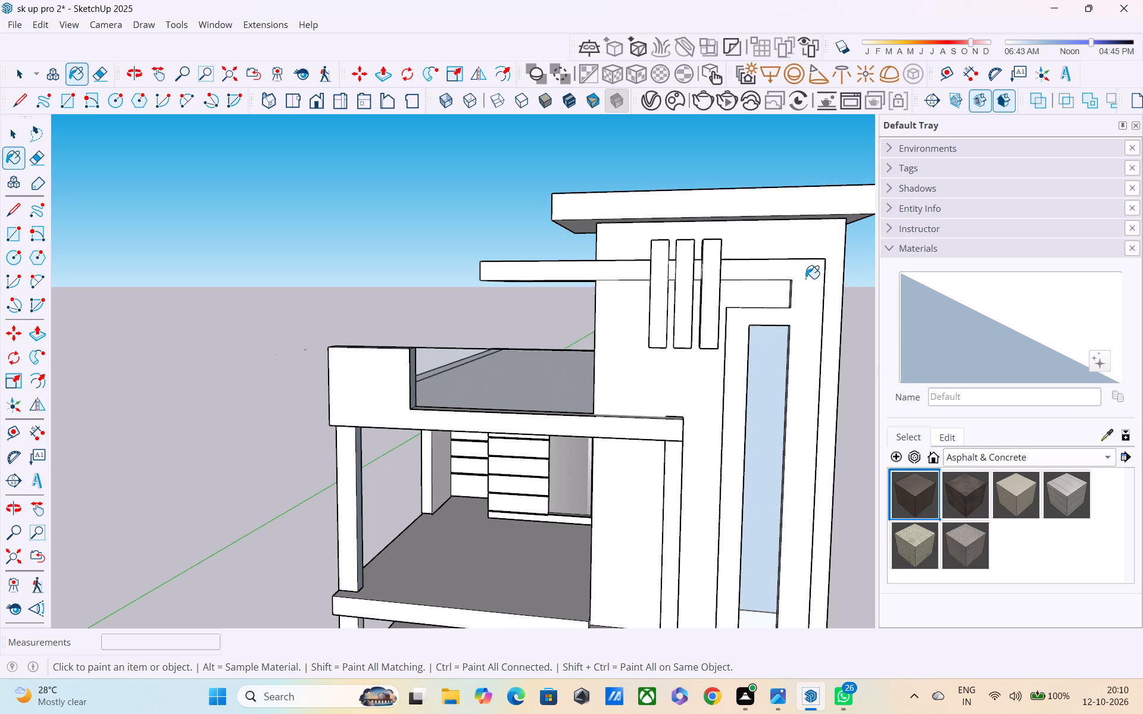
{"action": "scroll", "coordinate": [805, 278], "scroll_direction": "up", "scroll_amount": 4}
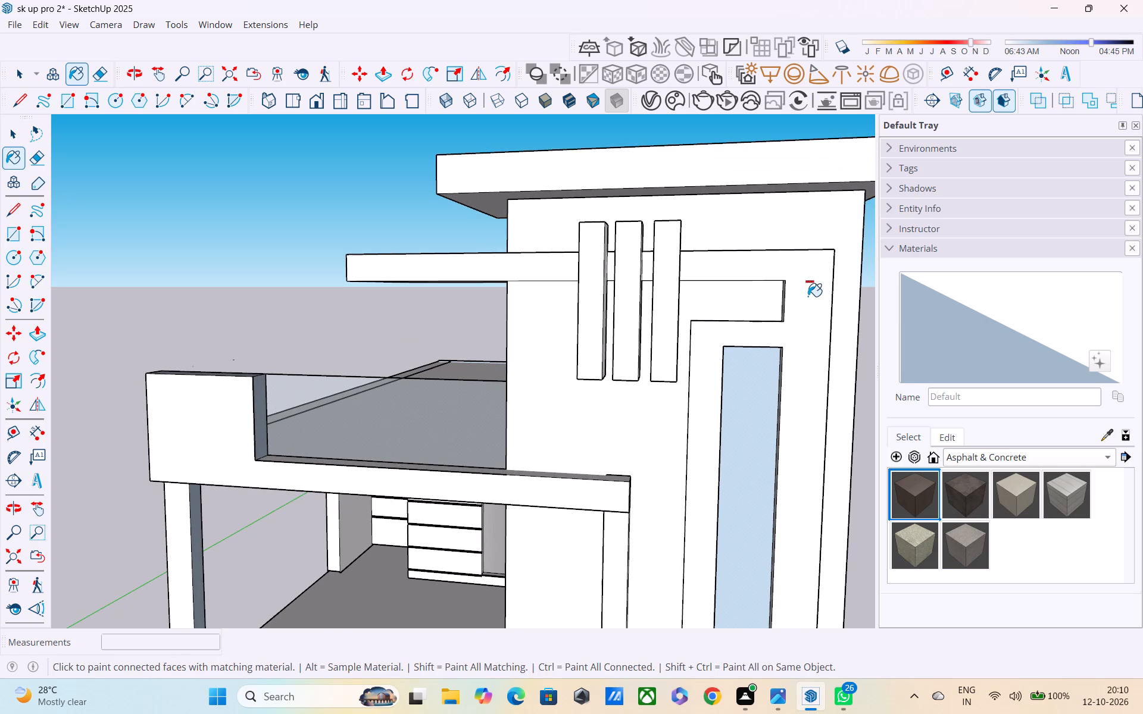
{"action": "key", "text": "Escape"}
{"action": "key", "text": "Escape"}
{"action": "key", "text": "space"}
{"action": "triple_click", "coordinate": [774, 224]}
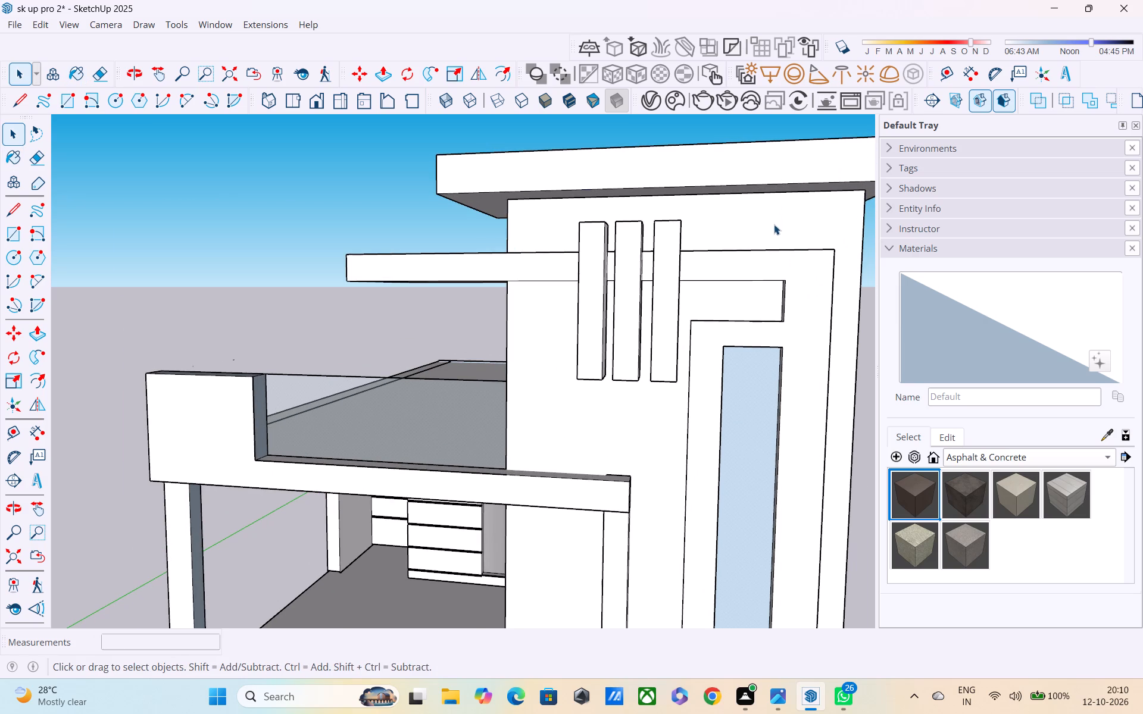
{"action": "double_click", "coordinate": [774, 224]}
{"action": "left_click", "coordinate": [772, 227]}
{"action": "left_click", "coordinate": [760, 257]}
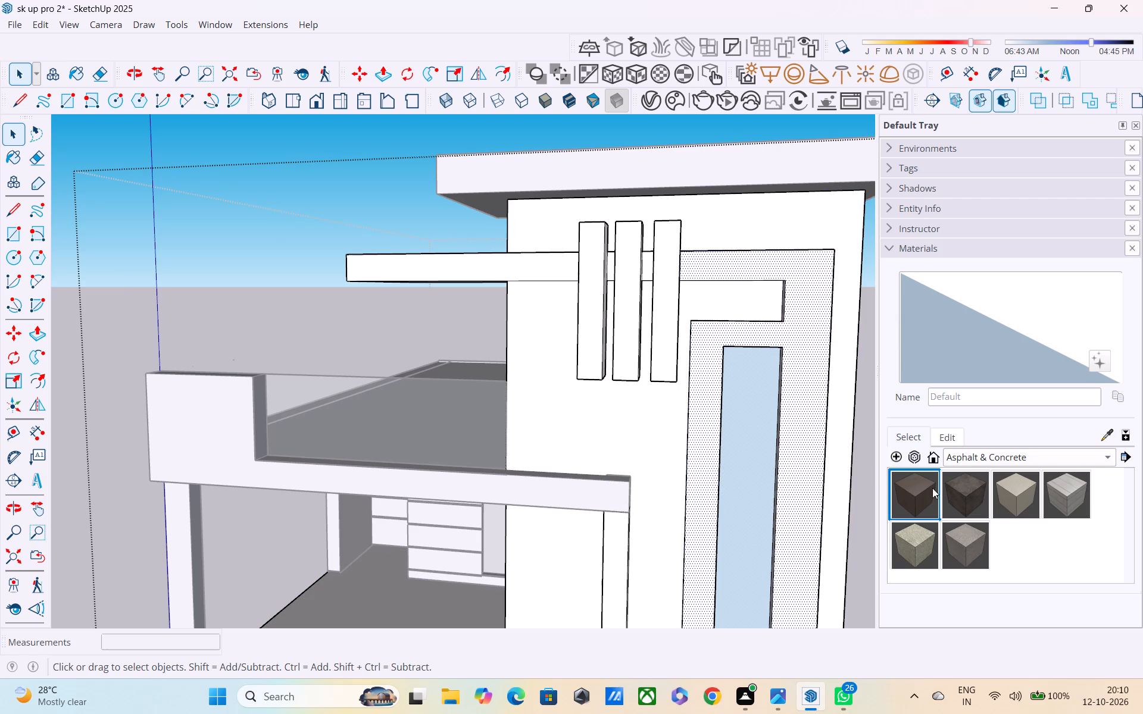
{"action": "left_click", "coordinate": [795, 217]}
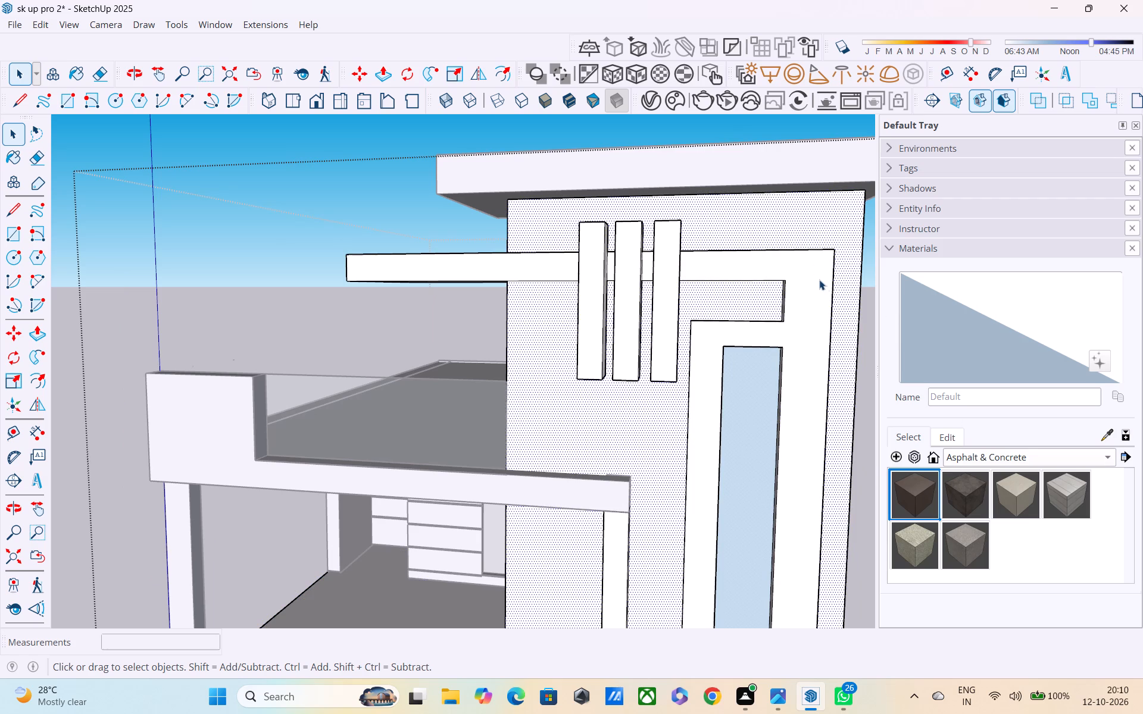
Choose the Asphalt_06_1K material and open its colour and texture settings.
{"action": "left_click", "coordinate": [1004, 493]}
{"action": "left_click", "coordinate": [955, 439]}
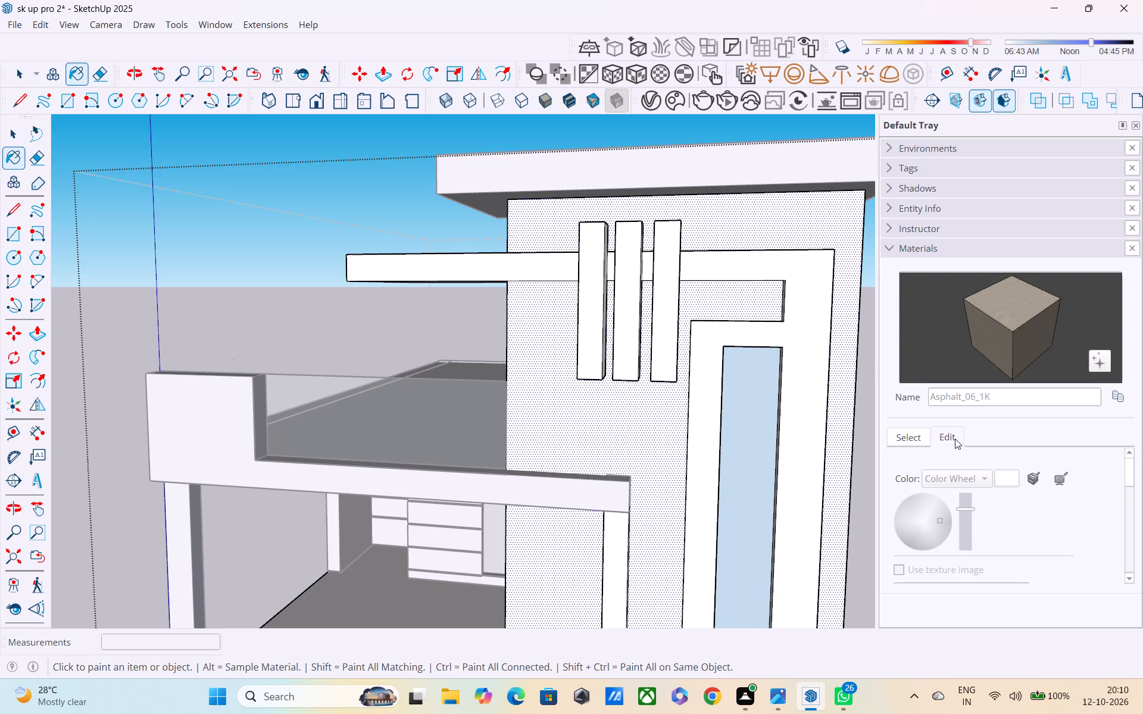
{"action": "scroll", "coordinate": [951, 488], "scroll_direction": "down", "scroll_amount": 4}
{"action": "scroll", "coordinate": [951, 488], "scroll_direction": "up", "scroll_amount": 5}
Switch the material library to the Fabric collection.
{"action": "left_click", "coordinate": [911, 434]}
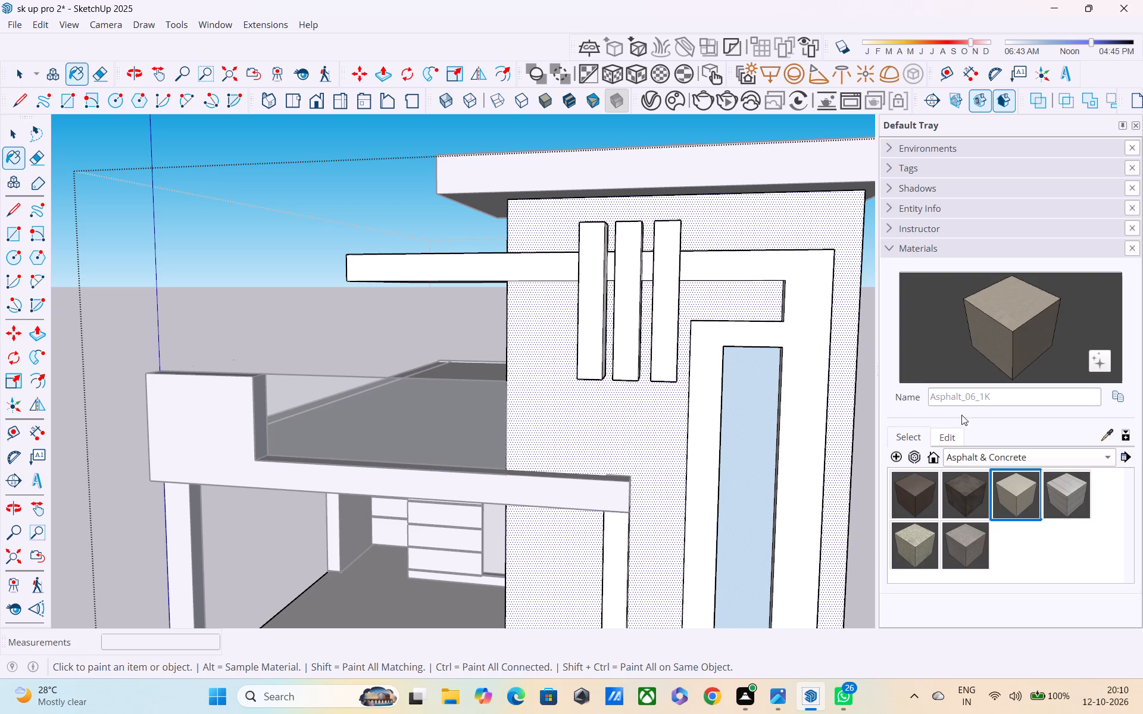
{"action": "left_click", "coordinate": [975, 456]}
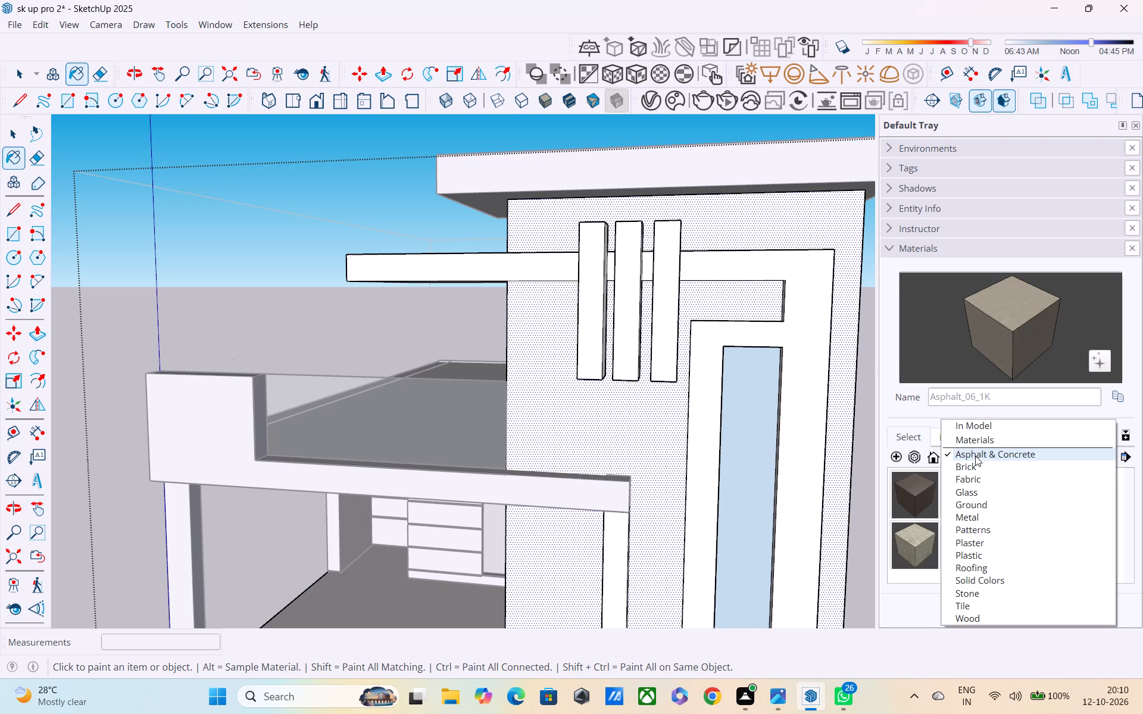
{"action": "left_click", "coordinate": [976, 479]}
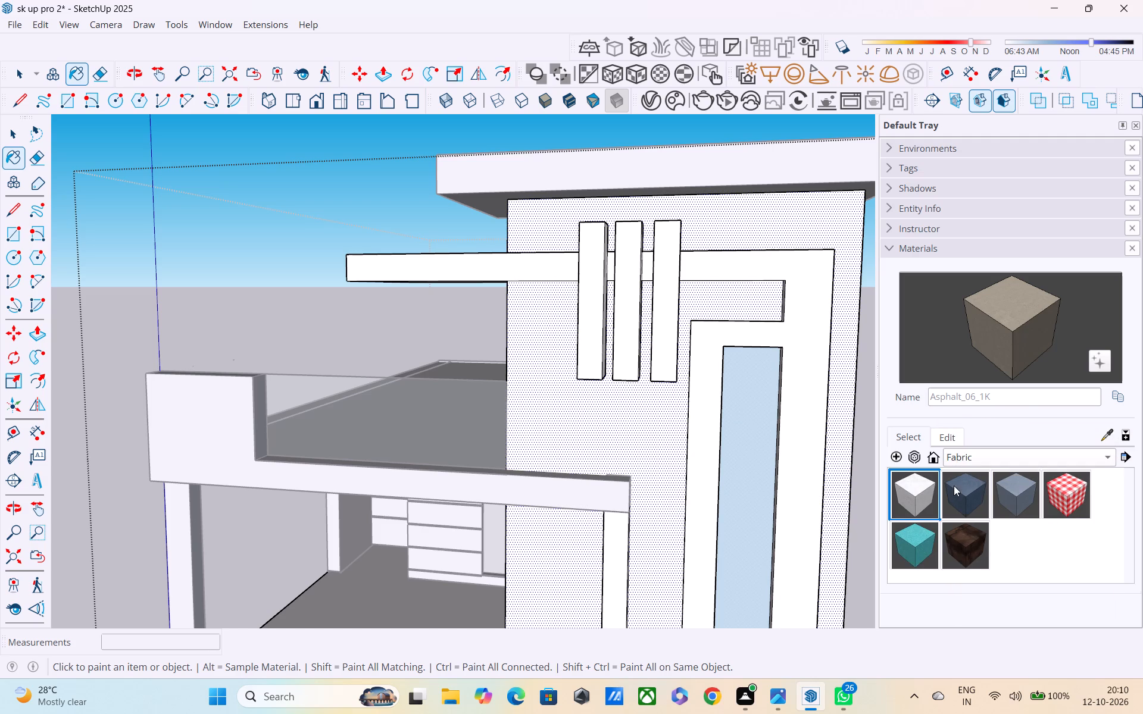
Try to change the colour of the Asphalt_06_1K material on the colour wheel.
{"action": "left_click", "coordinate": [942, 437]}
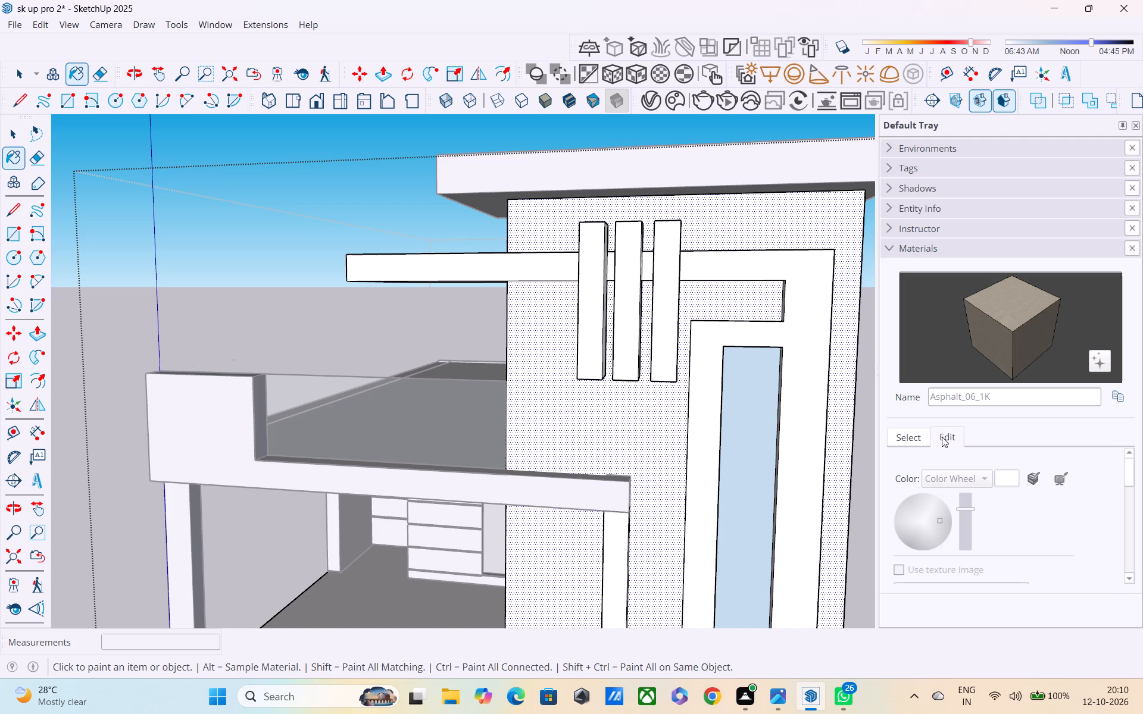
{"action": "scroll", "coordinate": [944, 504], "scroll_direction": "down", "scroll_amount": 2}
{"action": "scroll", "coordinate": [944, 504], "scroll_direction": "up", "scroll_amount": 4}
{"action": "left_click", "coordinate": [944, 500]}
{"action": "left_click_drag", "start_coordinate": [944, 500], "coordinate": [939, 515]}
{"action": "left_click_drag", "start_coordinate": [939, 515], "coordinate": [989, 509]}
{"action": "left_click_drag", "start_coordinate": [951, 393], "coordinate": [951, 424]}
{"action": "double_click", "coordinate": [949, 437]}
Paint the tower's main front wall face with the teal Fabric_13_1K material.
{"action": "left_click", "coordinate": [921, 439]}
{"action": "left_click", "coordinate": [925, 536]}
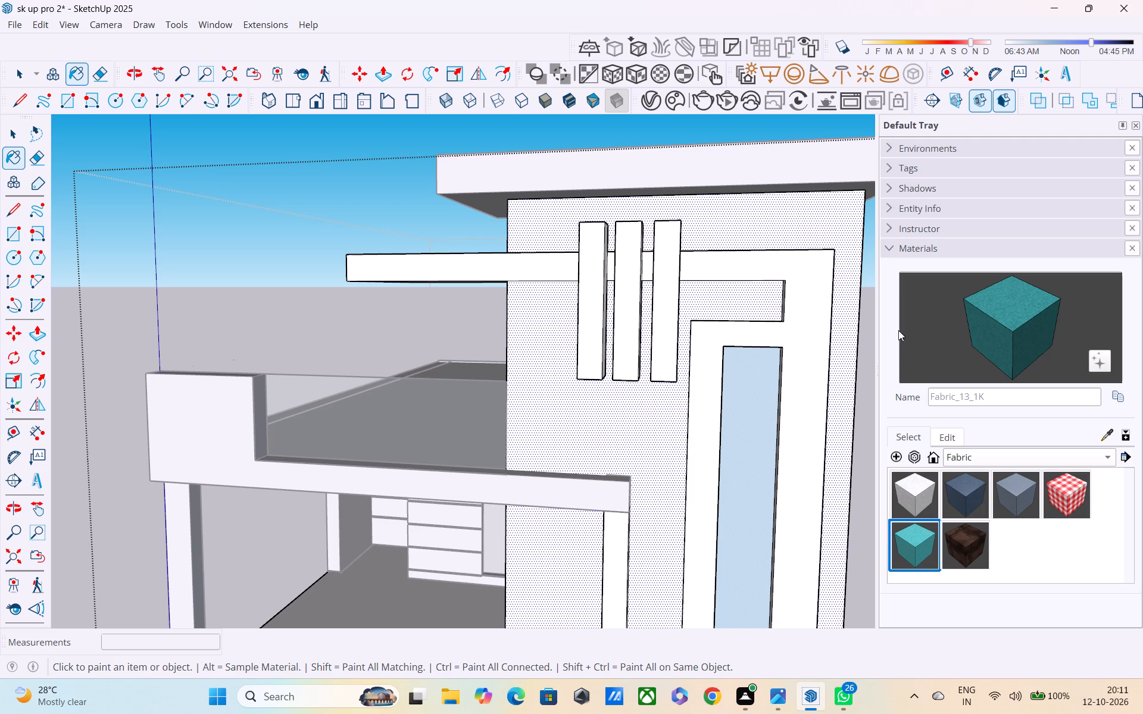
{"action": "left_click", "coordinate": [838, 237]}
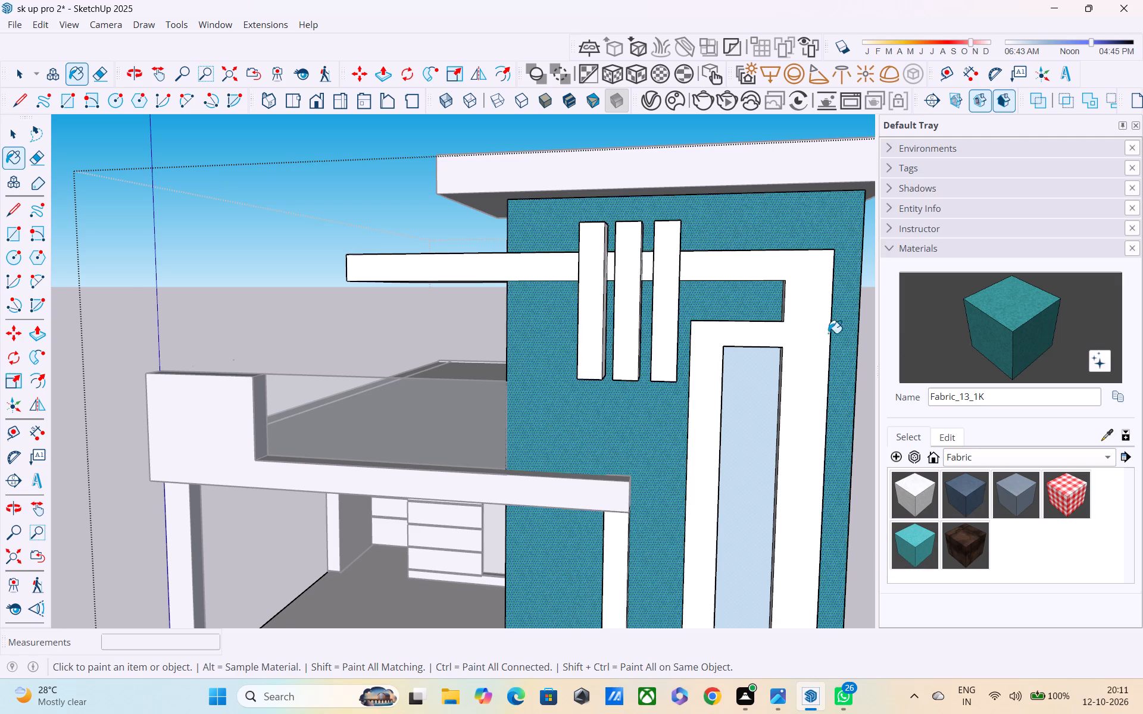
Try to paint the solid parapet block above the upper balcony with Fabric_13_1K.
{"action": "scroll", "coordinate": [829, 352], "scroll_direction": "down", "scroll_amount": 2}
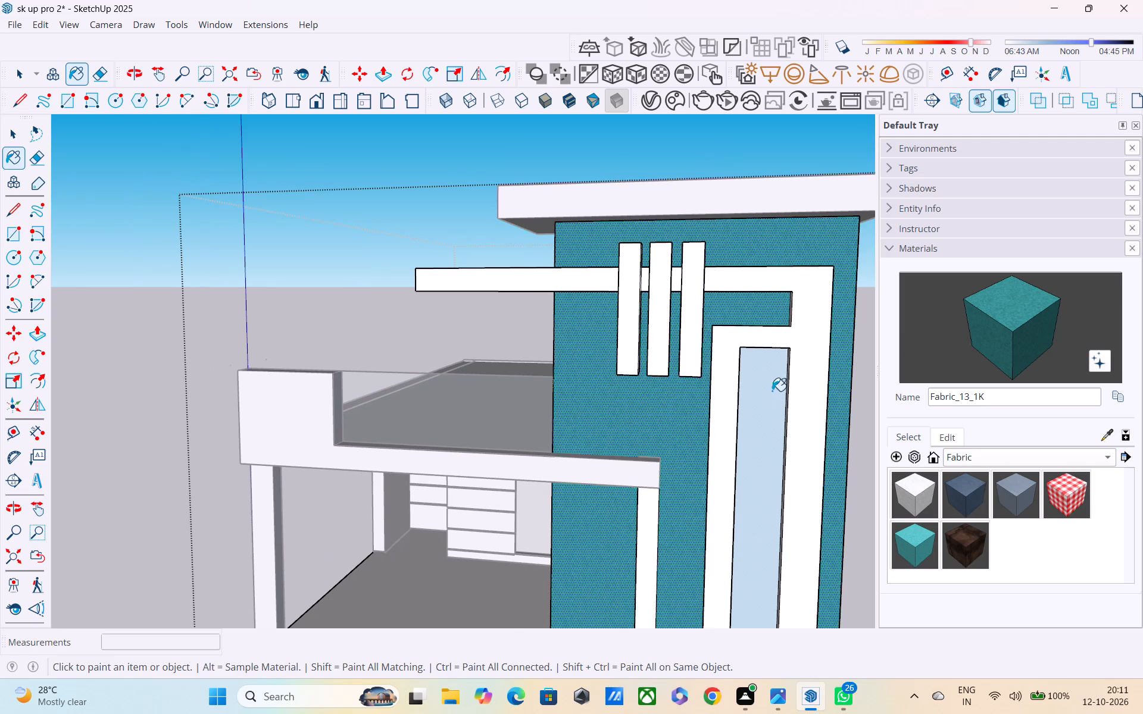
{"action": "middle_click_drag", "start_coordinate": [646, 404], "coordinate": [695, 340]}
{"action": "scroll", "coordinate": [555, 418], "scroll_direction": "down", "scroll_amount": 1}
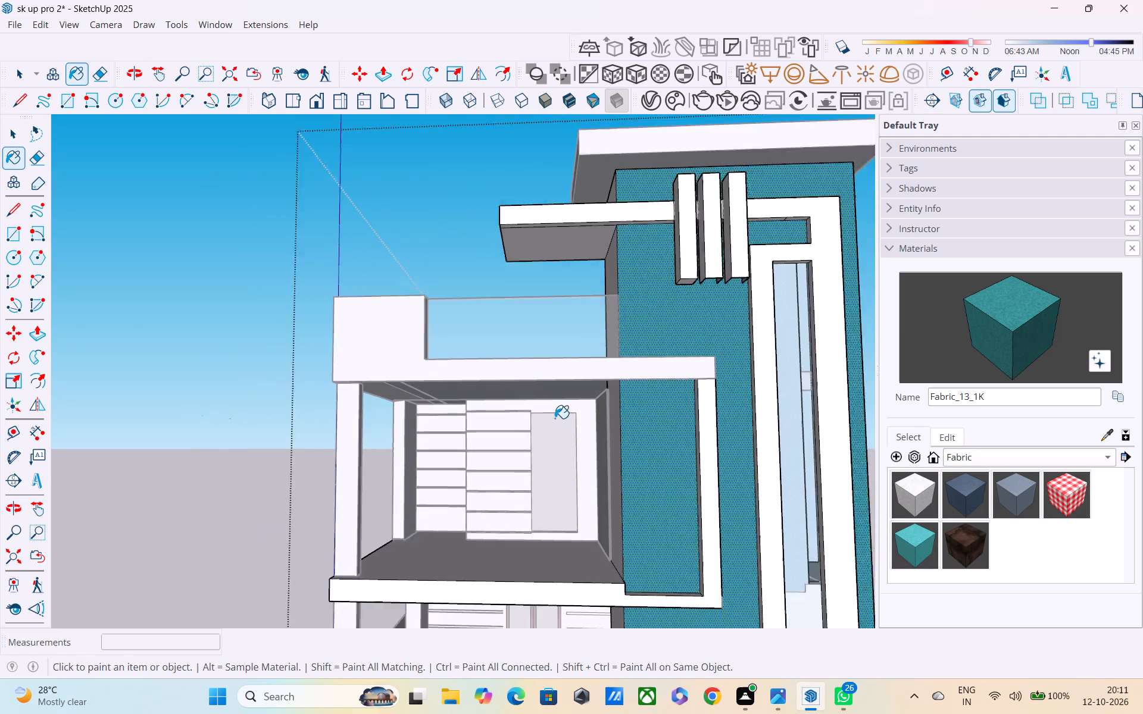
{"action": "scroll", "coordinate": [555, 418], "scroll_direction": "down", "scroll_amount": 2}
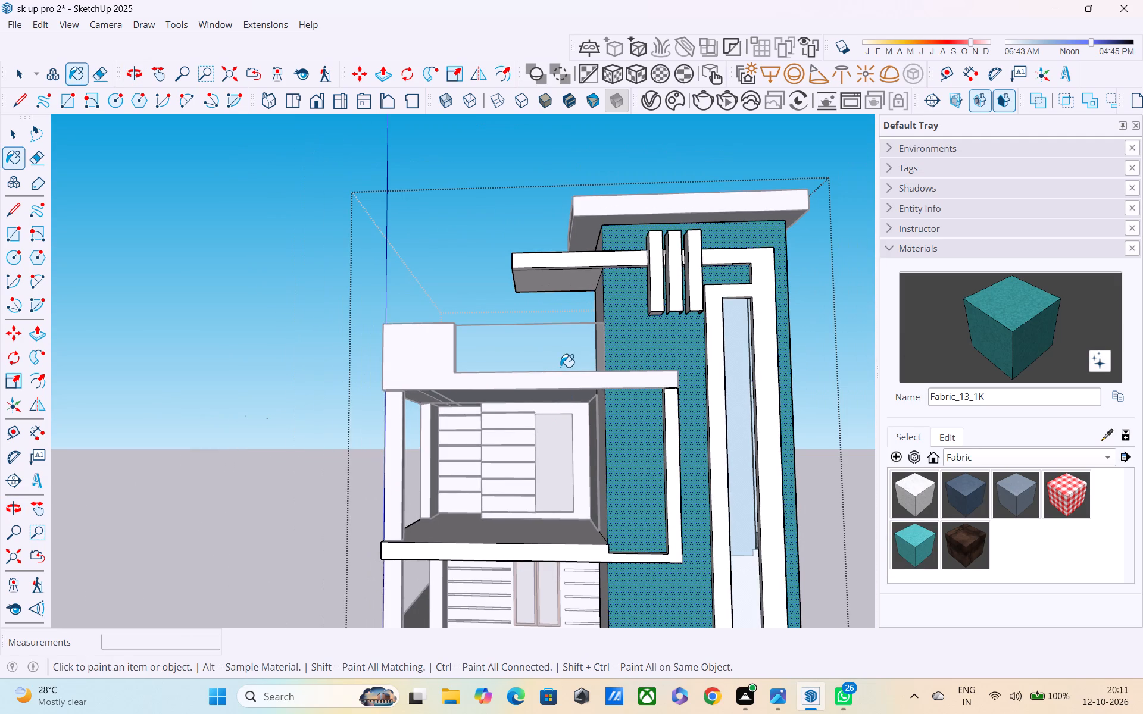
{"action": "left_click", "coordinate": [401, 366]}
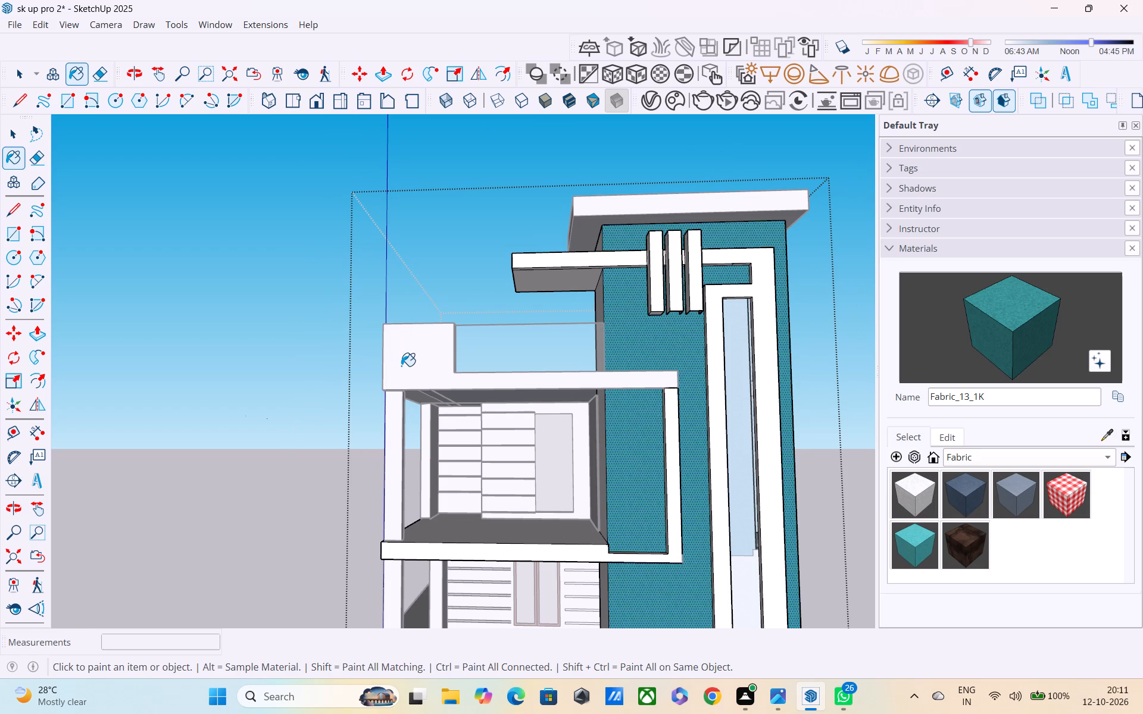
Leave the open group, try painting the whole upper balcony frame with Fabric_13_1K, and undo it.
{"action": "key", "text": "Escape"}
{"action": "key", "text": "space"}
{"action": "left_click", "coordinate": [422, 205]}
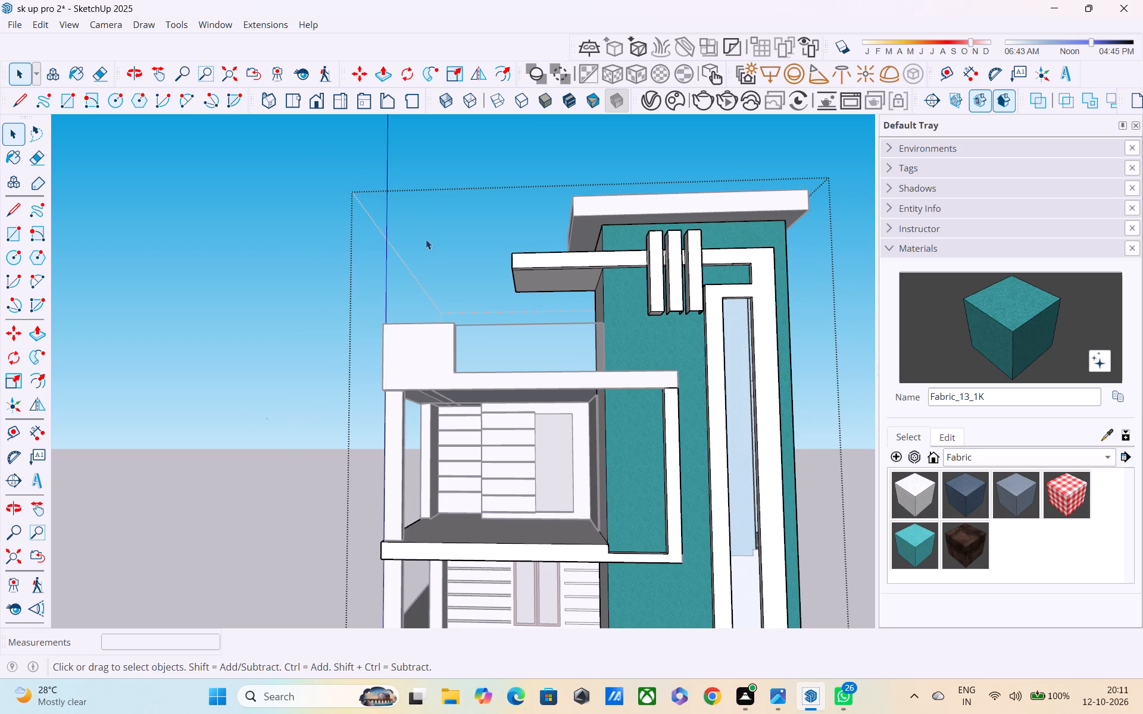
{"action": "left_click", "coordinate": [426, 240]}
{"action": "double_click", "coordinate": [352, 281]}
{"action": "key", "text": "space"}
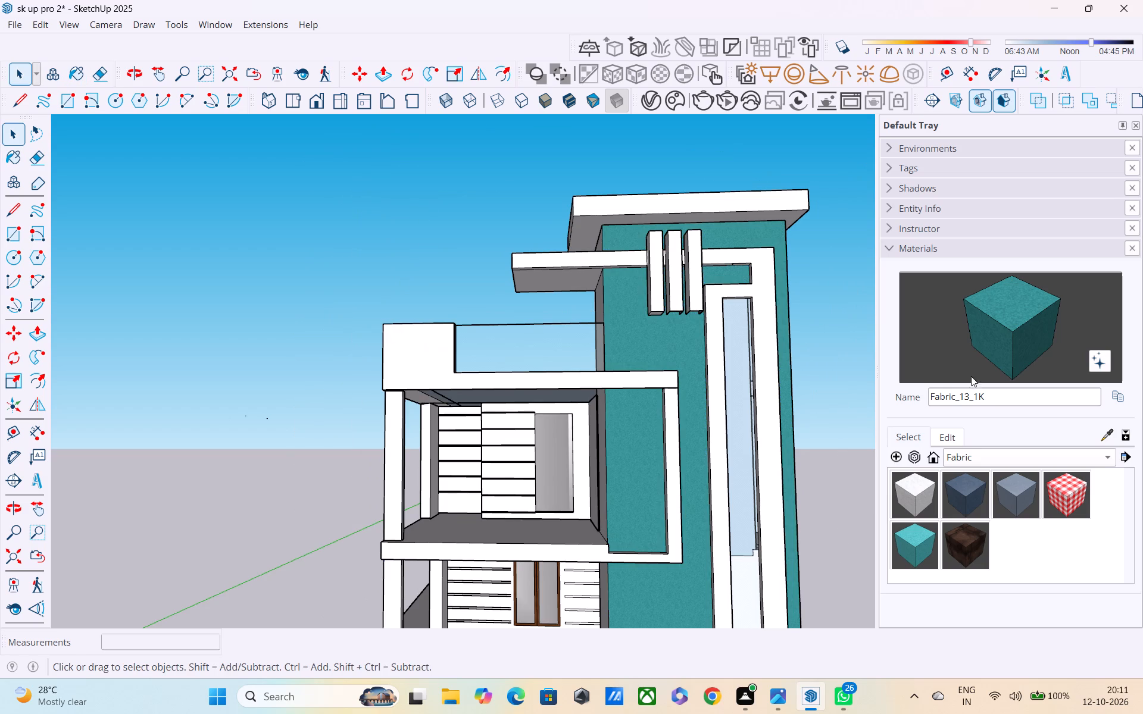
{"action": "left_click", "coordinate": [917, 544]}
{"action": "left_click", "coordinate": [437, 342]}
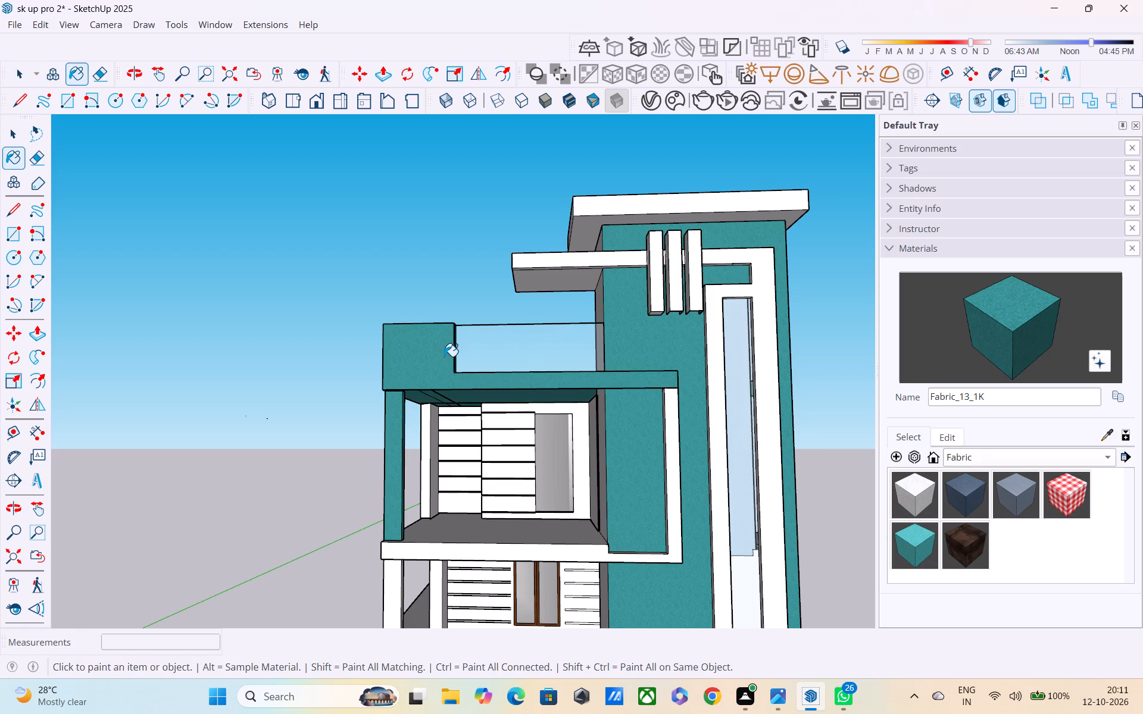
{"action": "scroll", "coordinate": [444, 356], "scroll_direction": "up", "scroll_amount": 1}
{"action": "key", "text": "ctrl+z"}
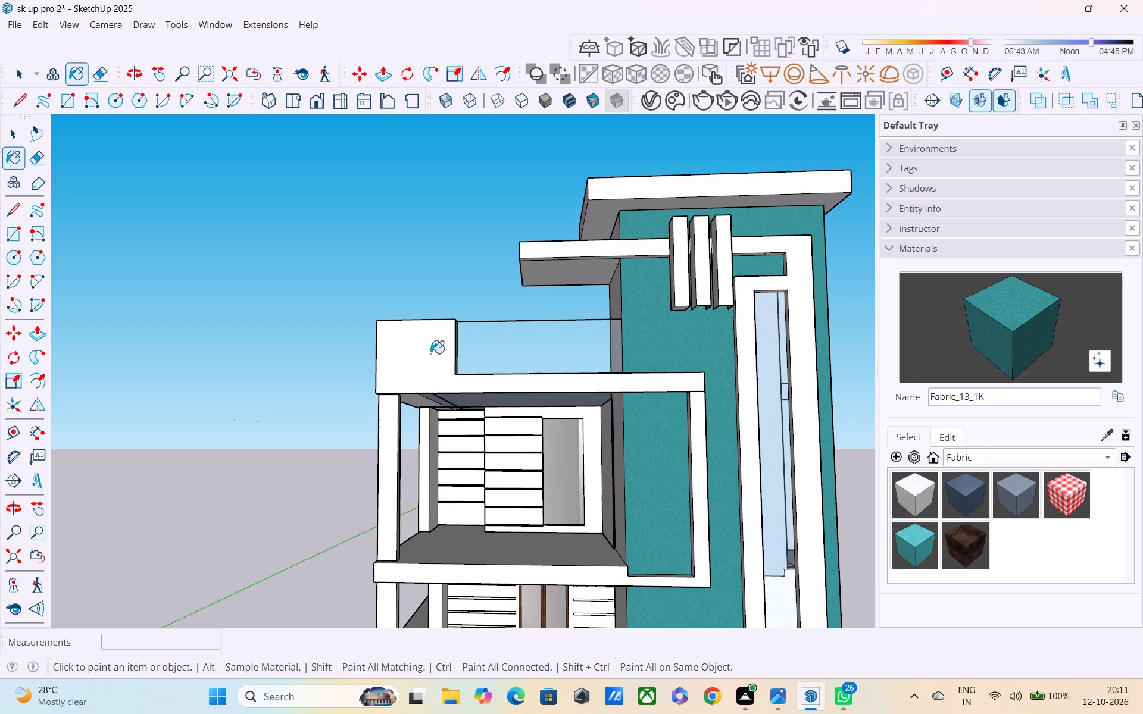
Open the upper balcony frame group with its parapet block for editing.
{"action": "key", "text": "space"}
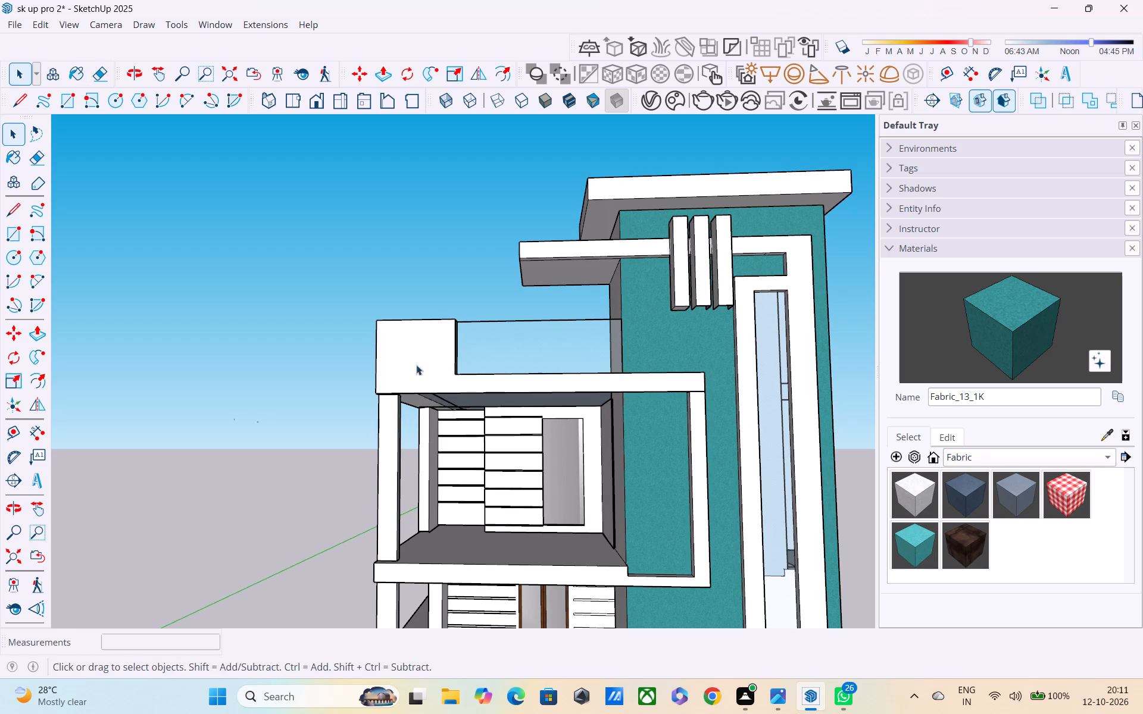
{"action": "scroll", "coordinate": [401, 393], "scroll_direction": "up", "scroll_amount": 1}
{"action": "middle_click_drag", "start_coordinate": [398, 404], "coordinate": [433, 306]}
{"action": "scroll", "coordinate": [433, 304], "scroll_direction": "up", "scroll_amount": 4}
{"action": "middle_click_drag", "start_coordinate": [437, 253], "coordinate": [439, 248]}
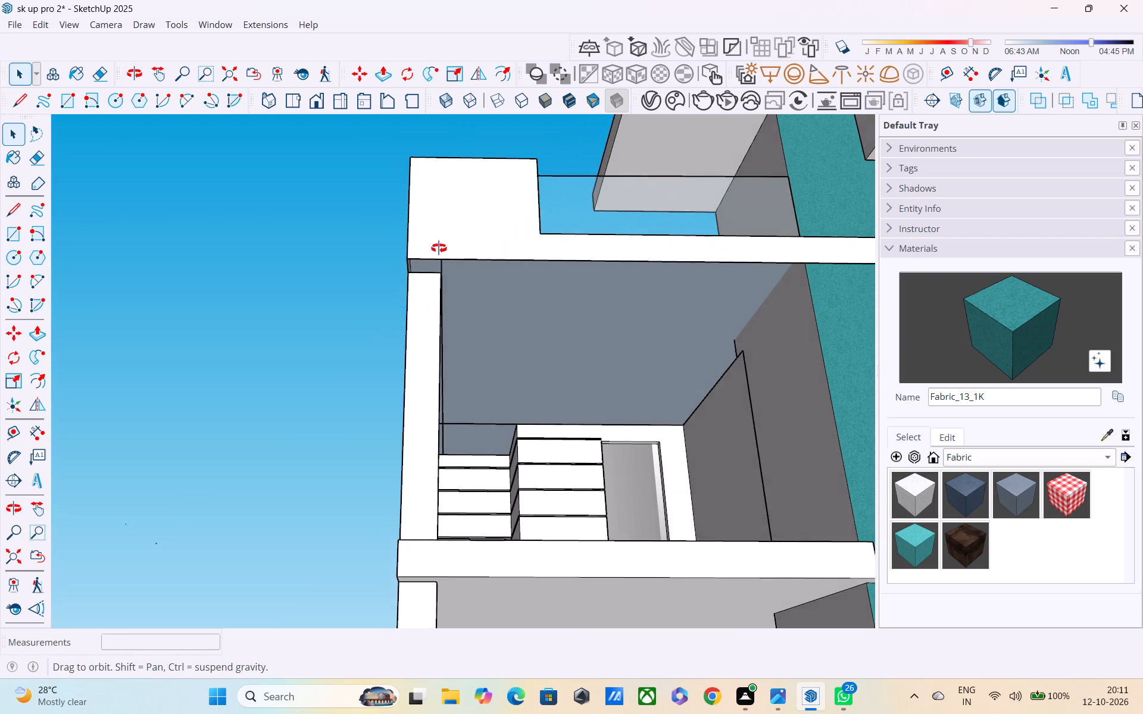
{"action": "middle_click_drag", "start_coordinate": [439, 248], "coordinate": [453, 194]}
{"action": "scroll", "coordinate": [443, 226], "scroll_direction": "up", "scroll_amount": 2}
{"action": "middle_click_drag", "start_coordinate": [443, 226], "coordinate": [467, 334]}
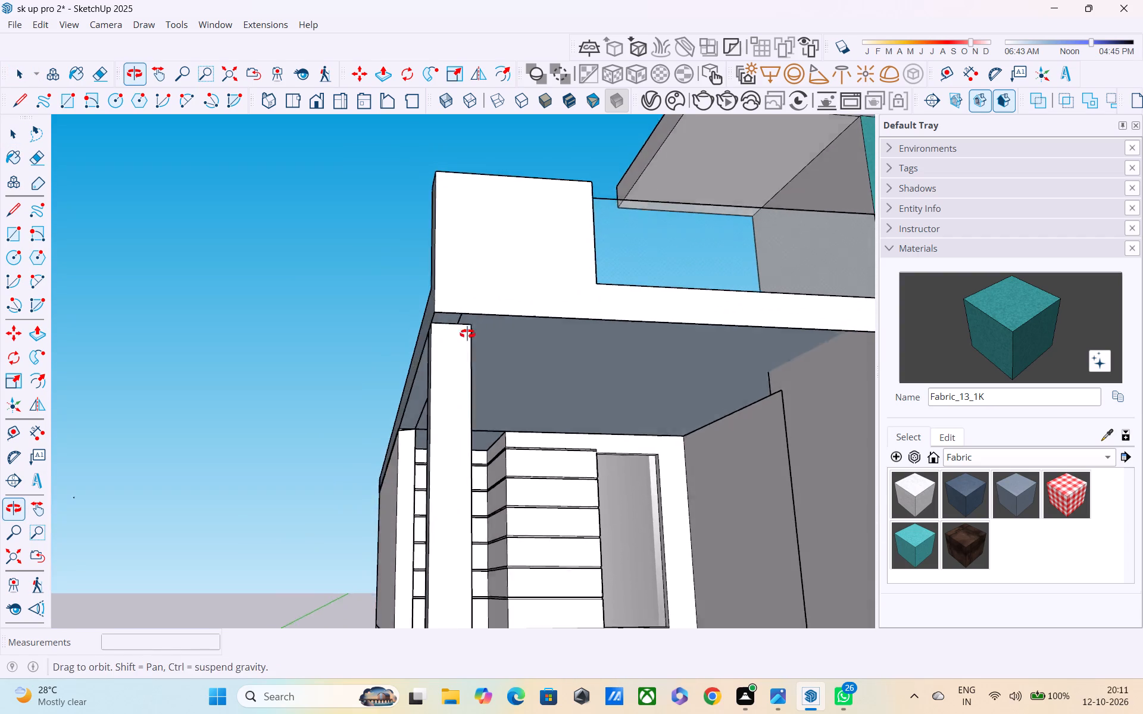
{"action": "middle_click_drag", "start_coordinate": [467, 334], "coordinate": [469, 337]}
{"action": "double_click", "coordinate": [488, 297]}
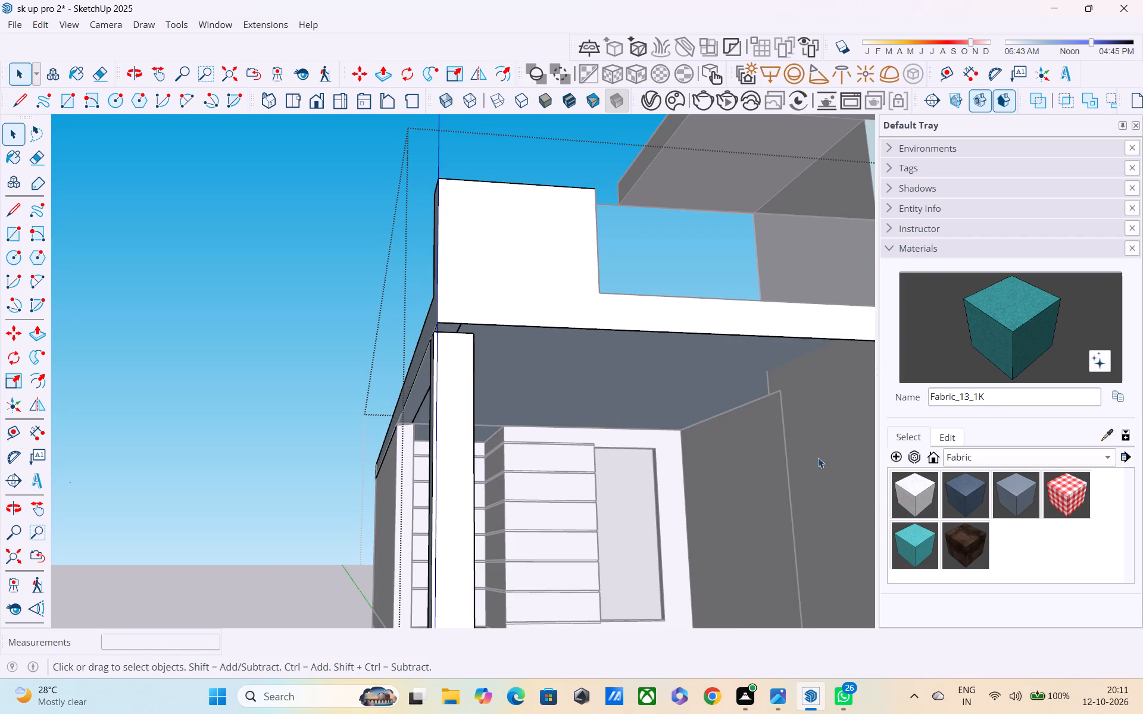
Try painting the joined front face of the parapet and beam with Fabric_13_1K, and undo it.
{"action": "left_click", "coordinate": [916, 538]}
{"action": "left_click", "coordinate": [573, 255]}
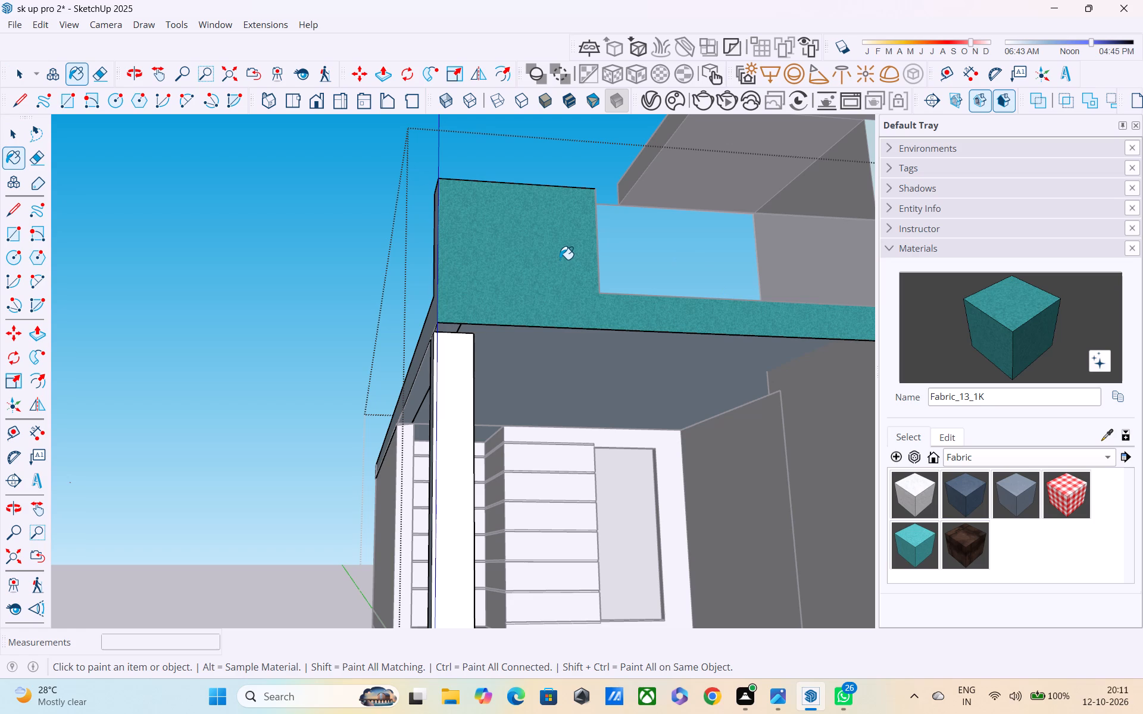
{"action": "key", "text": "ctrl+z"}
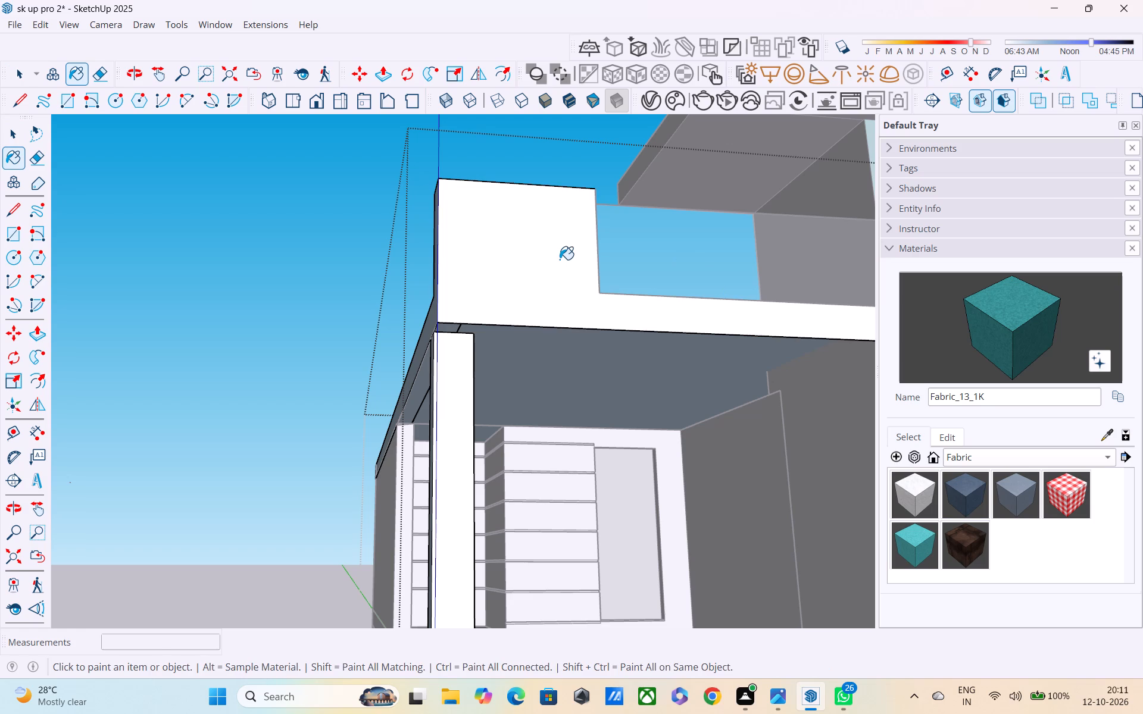
Draw a line about 4' 3 3/4" long across the front face, separating the parapet block from the beam below.
{"action": "key", "text": "l"}
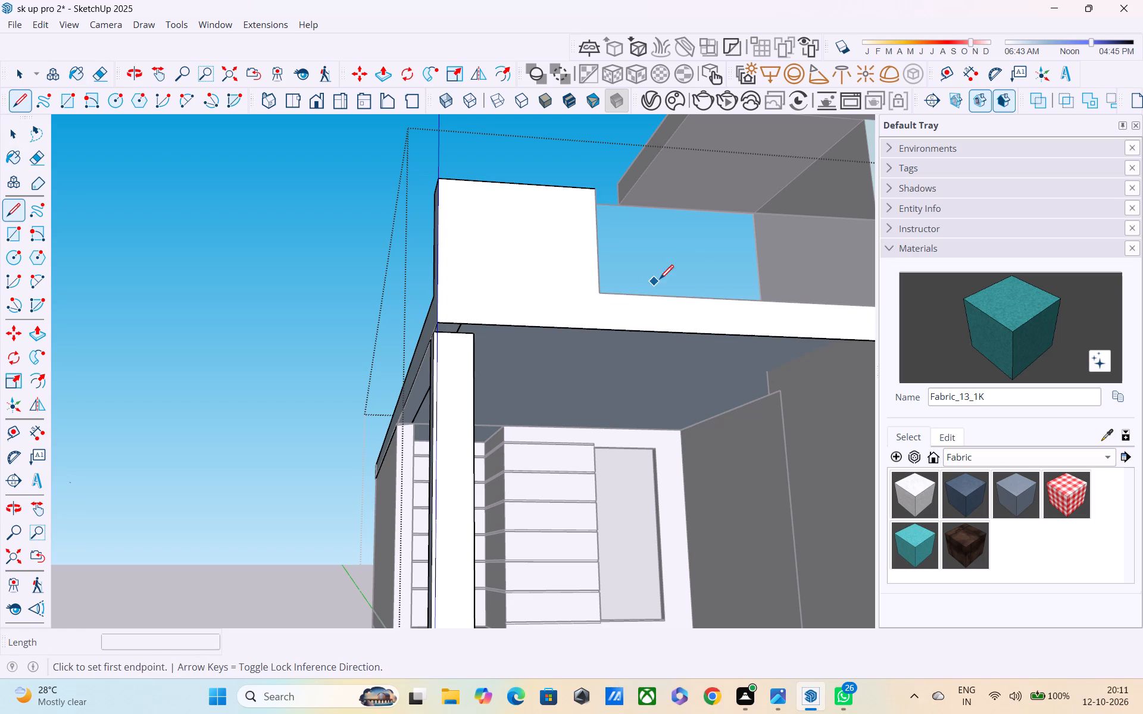
{"action": "left_click", "coordinate": [597, 293]}
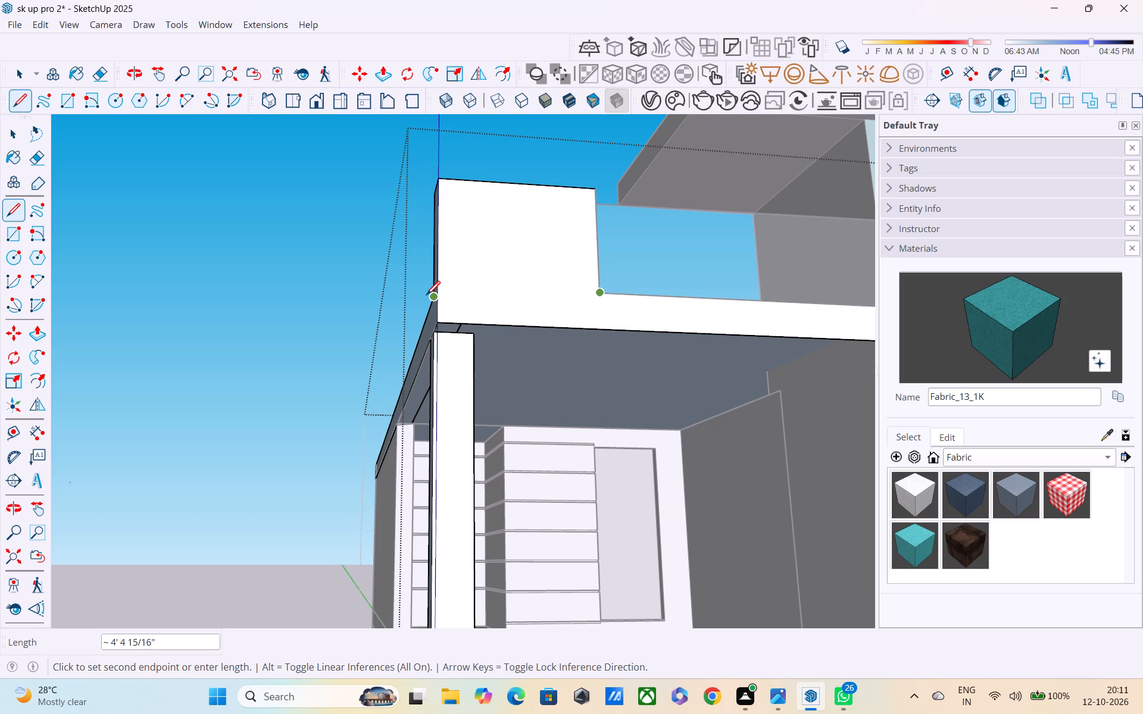
{"action": "left_click", "coordinate": [436, 292]}
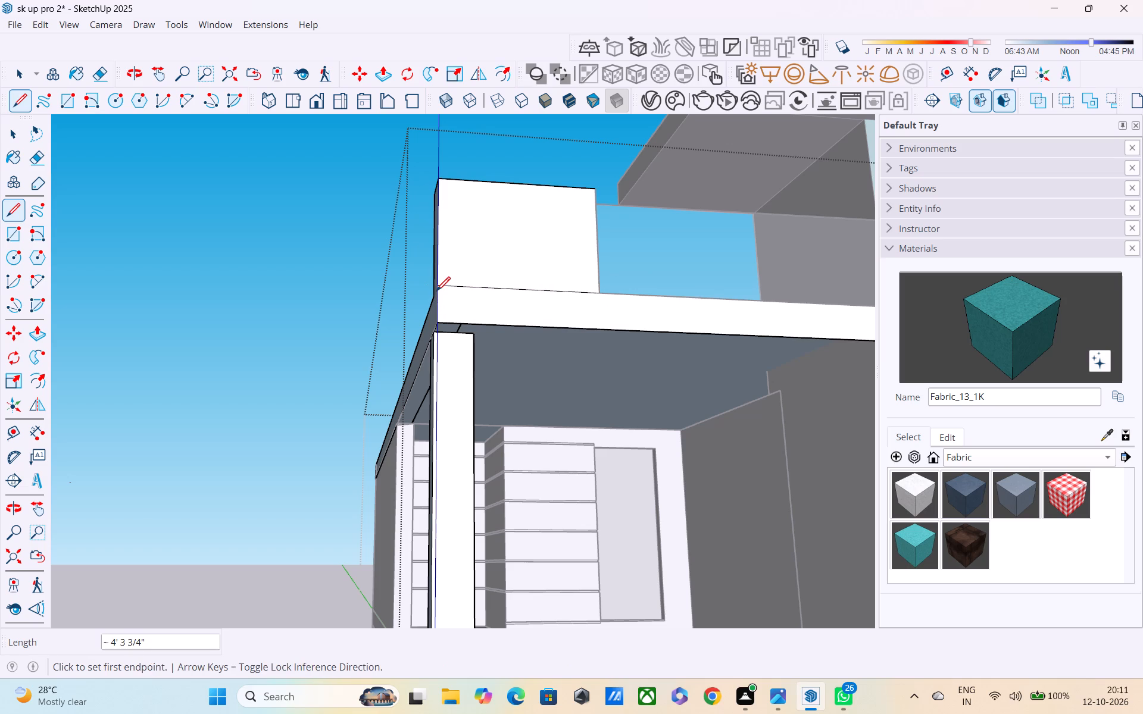
Paint the front face of the separated parapet block with Fabric_13_1K.
{"action": "left_click", "coordinate": [919, 548]}
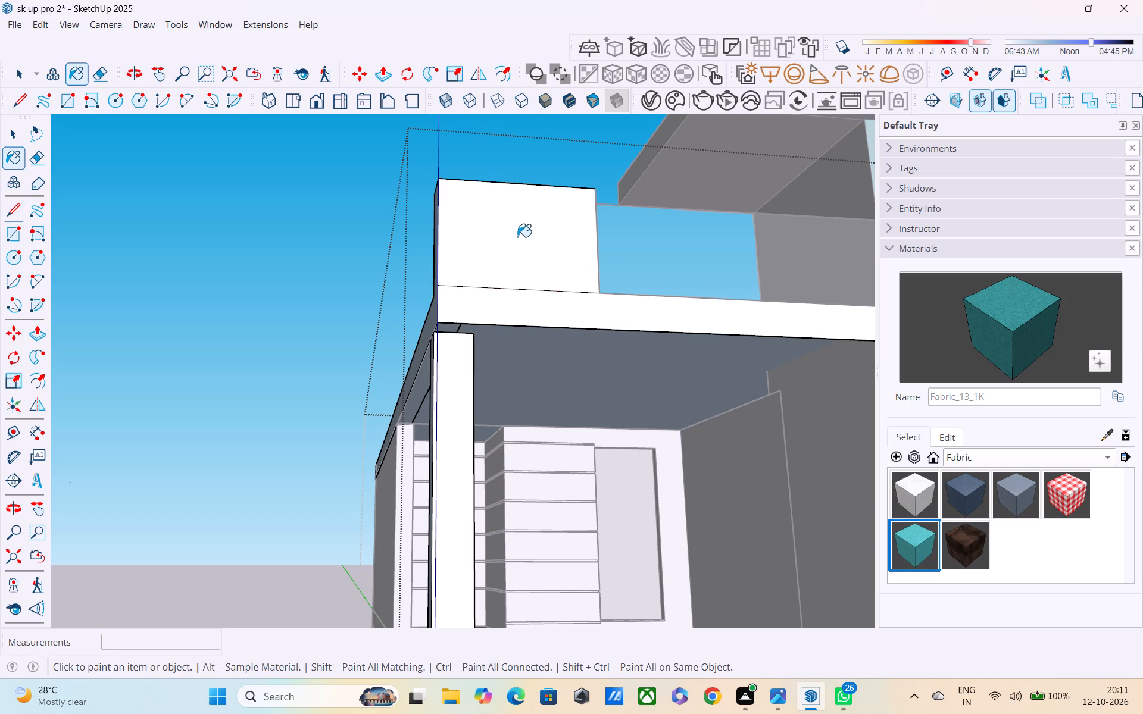
{"action": "left_click", "coordinate": [517, 237]}
{"action": "scroll", "coordinate": [517, 237], "scroll_direction": "down", "scroll_amount": 3}
{"action": "middle_click_drag", "start_coordinate": [543, 325], "coordinate": [449, 381]}
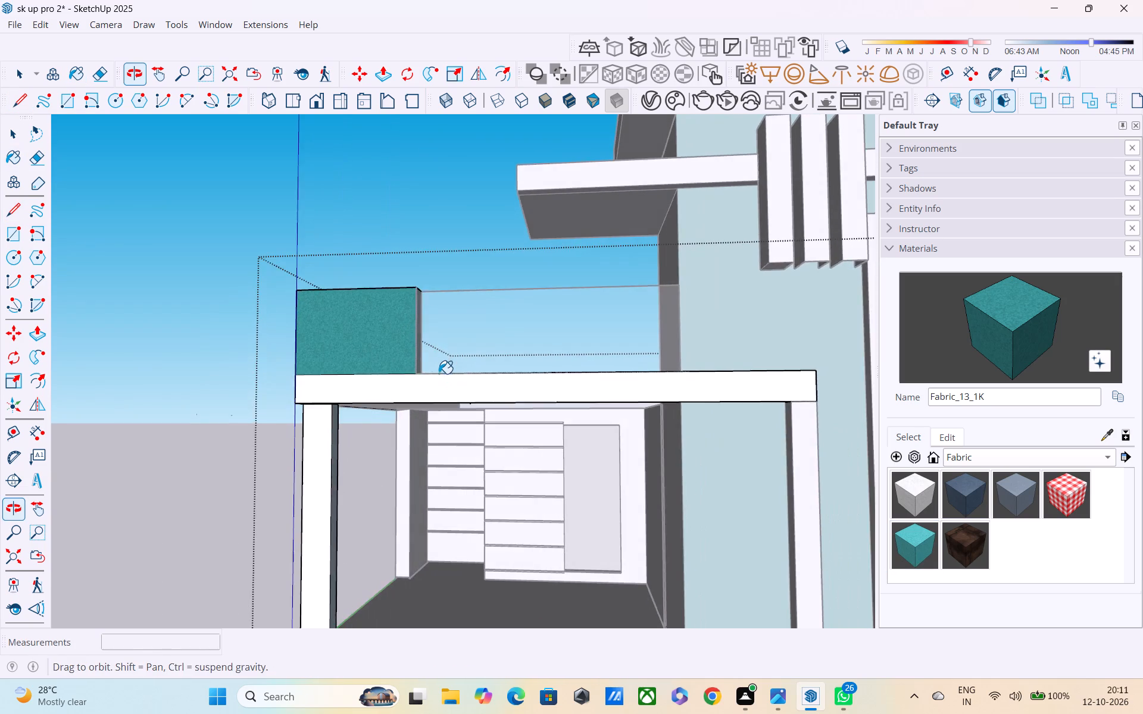
{"action": "scroll", "coordinate": [432, 371], "scroll_direction": "down", "scroll_amount": 6}
Open the upper balcony's back wall group and paint the top three slats beside the door with Fabric_13_1K.
{"action": "left_click", "coordinate": [468, 438]}
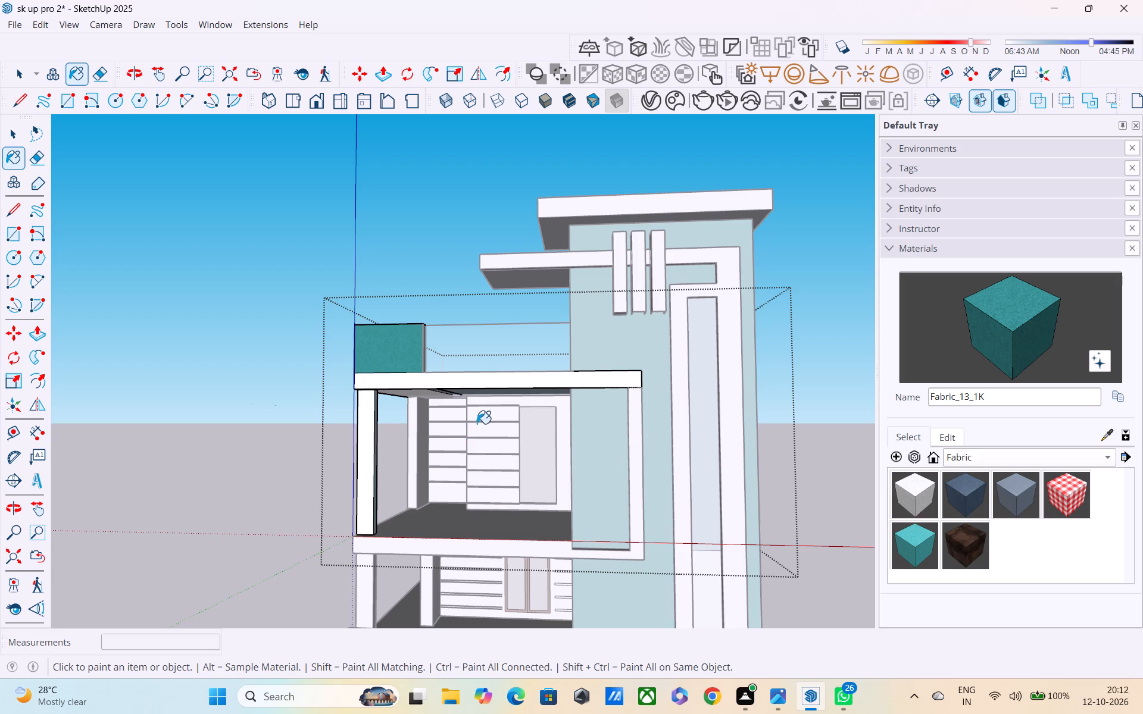
{"action": "key", "text": "Escape"}
{"action": "key", "text": "space"}
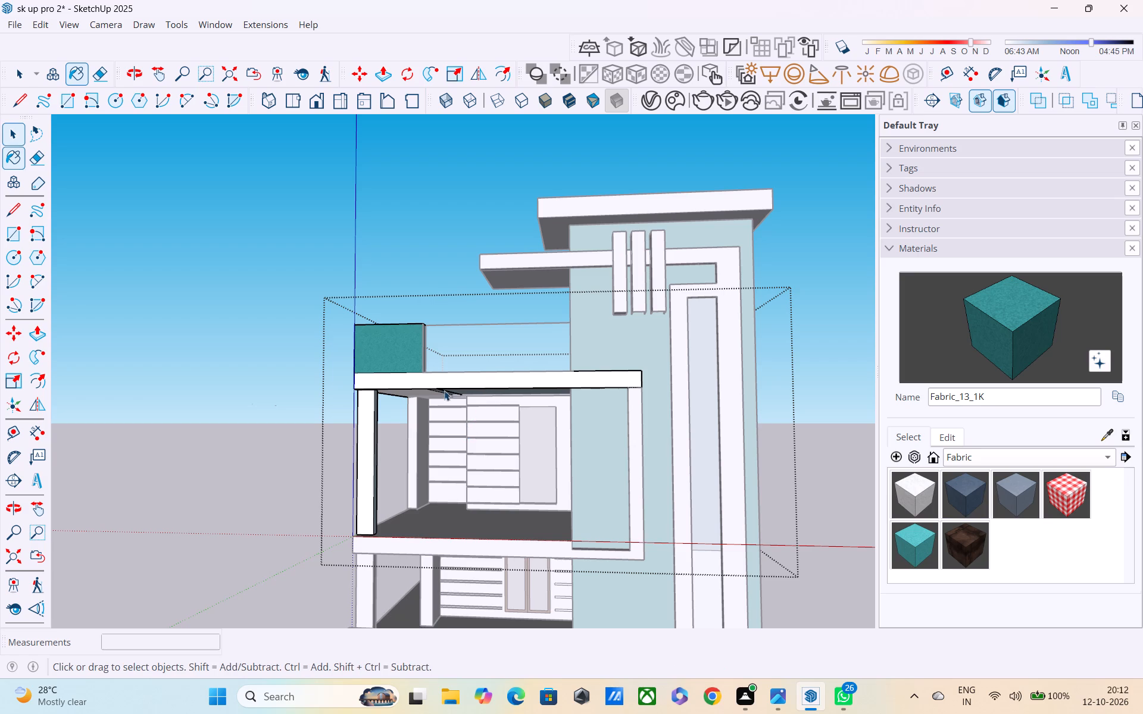
{"action": "key", "text": "space"}
{"action": "left_click", "coordinate": [508, 454]}
{"action": "left_click", "coordinate": [508, 454]}
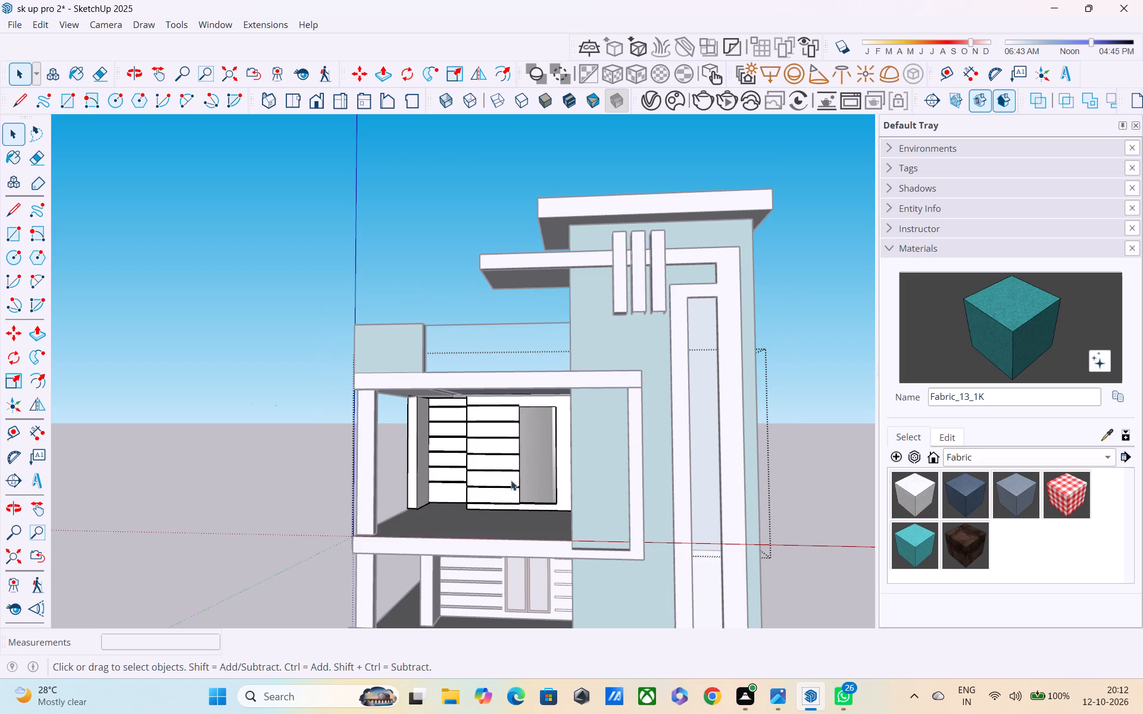
{"action": "left_click", "coordinate": [908, 550]}
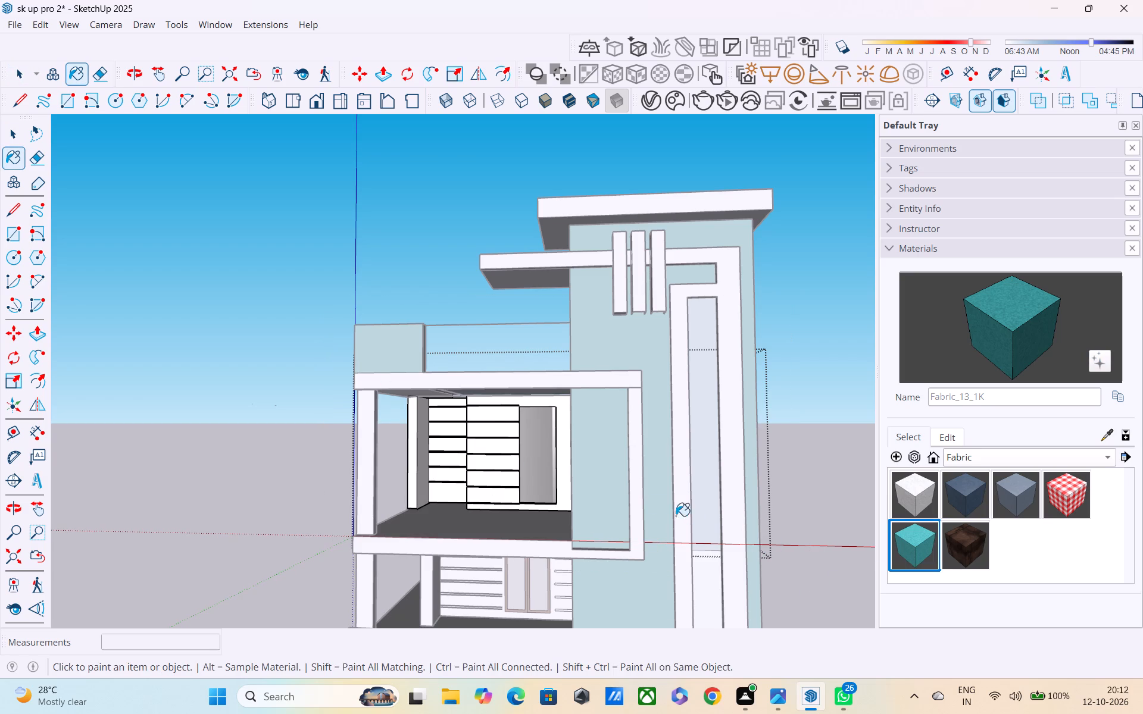
{"action": "left_click", "coordinate": [485, 432]}
{"action": "left_click", "coordinate": [484, 421]}
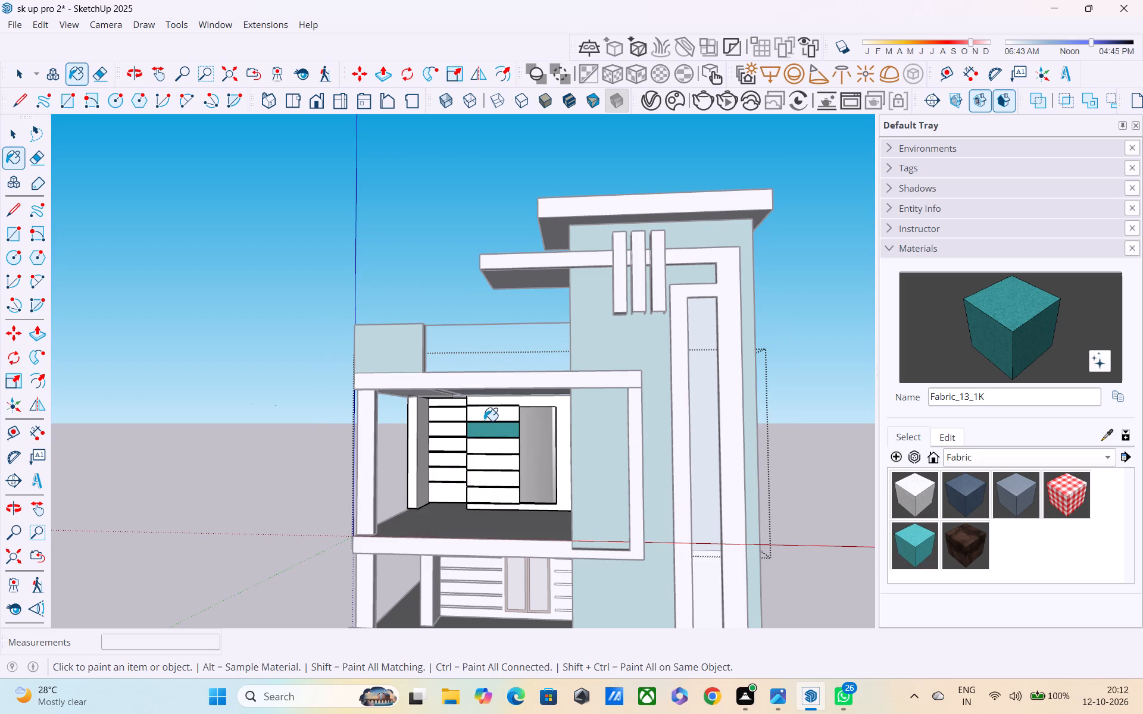
{"action": "left_click", "coordinate": [484, 412]}
{"action": "middle_click_drag", "start_coordinate": [486, 415], "coordinate": [494, 447]}
{"action": "scroll", "coordinate": [494, 447], "scroll_direction": "up", "scroll_amount": 3}
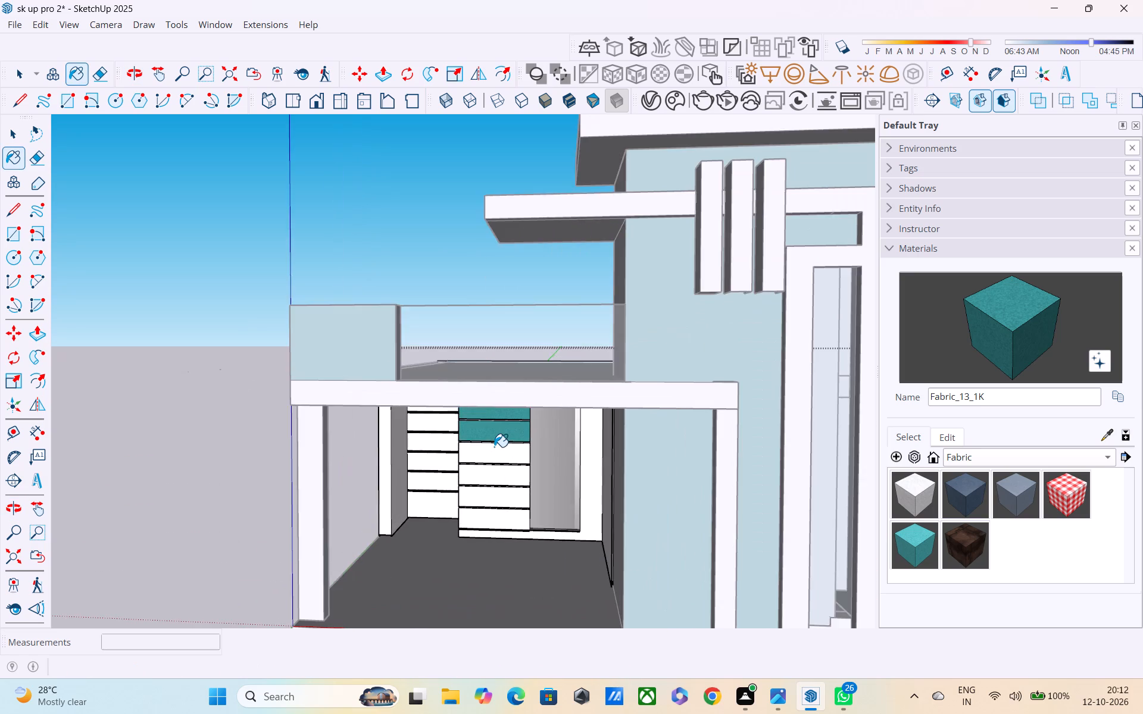
{"action": "middle_click_drag", "start_coordinate": [494, 445], "coordinate": [505, 382]}
{"action": "left_click", "coordinate": [505, 425]}
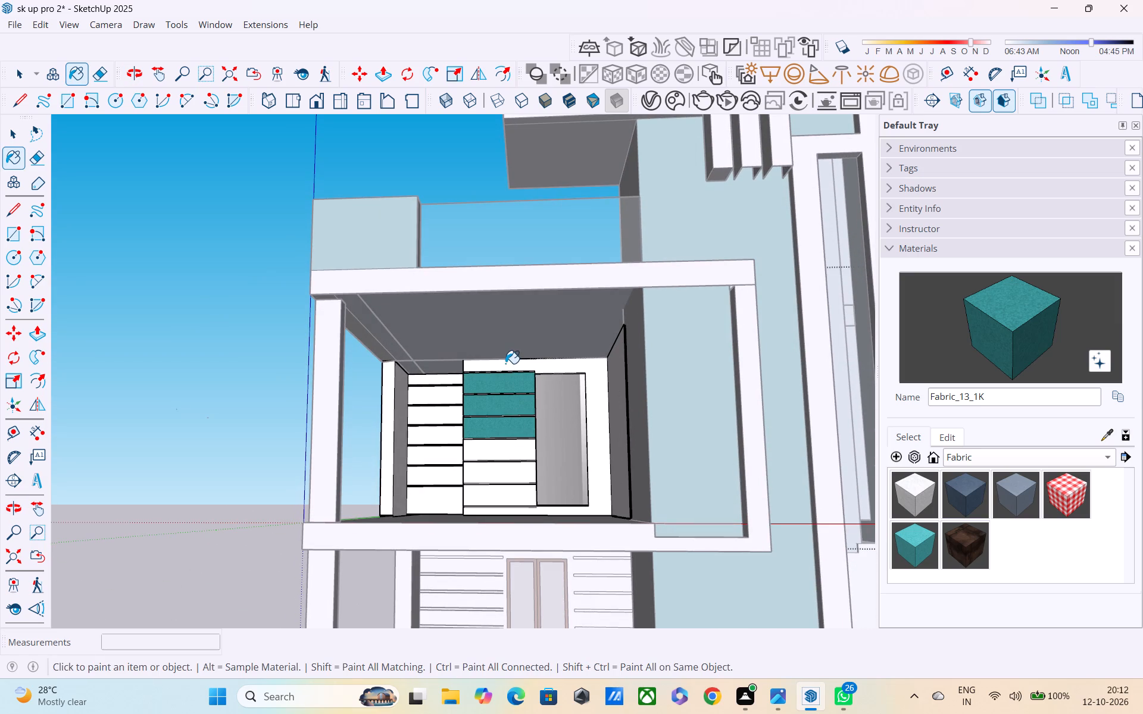
Paint the back wall's remaining slats, the strips above and beside the door, and the base strip with Fabric_13_1K.
{"action": "left_click", "coordinate": [505, 367]}
{"action": "left_click", "coordinate": [602, 378]}
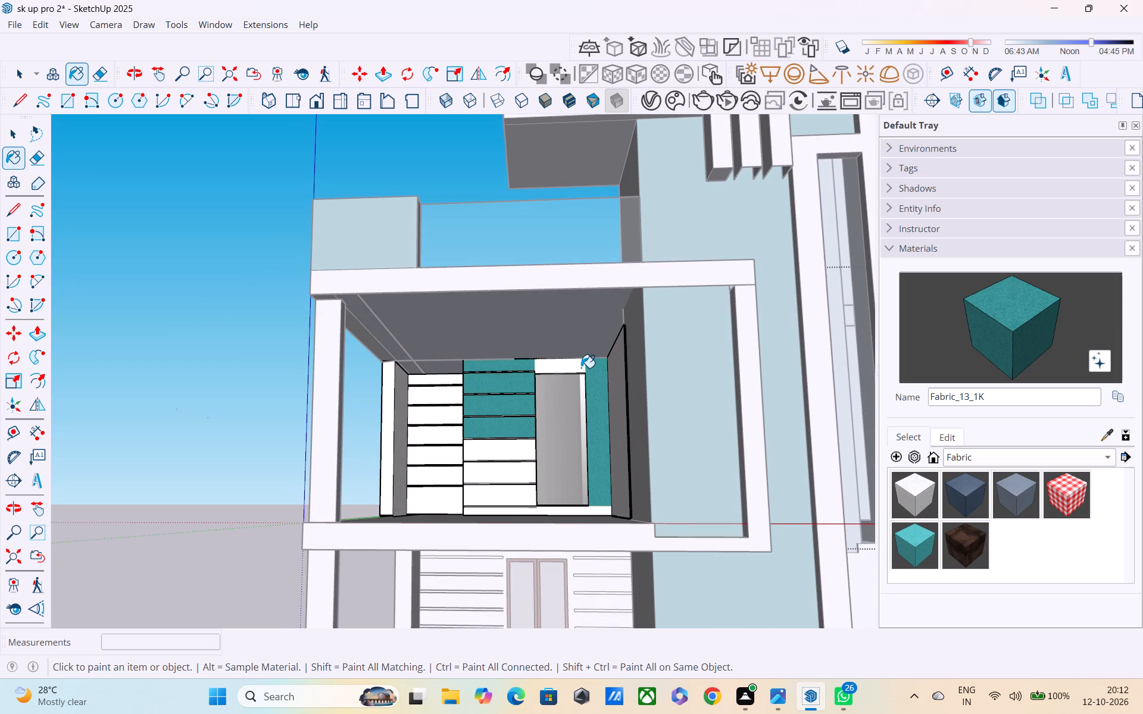
{"action": "left_click", "coordinate": [581, 368]}
{"action": "left_click", "coordinate": [499, 487]}
{"action": "left_click", "coordinate": [496, 471]}
{"action": "left_click", "coordinate": [494, 450]}
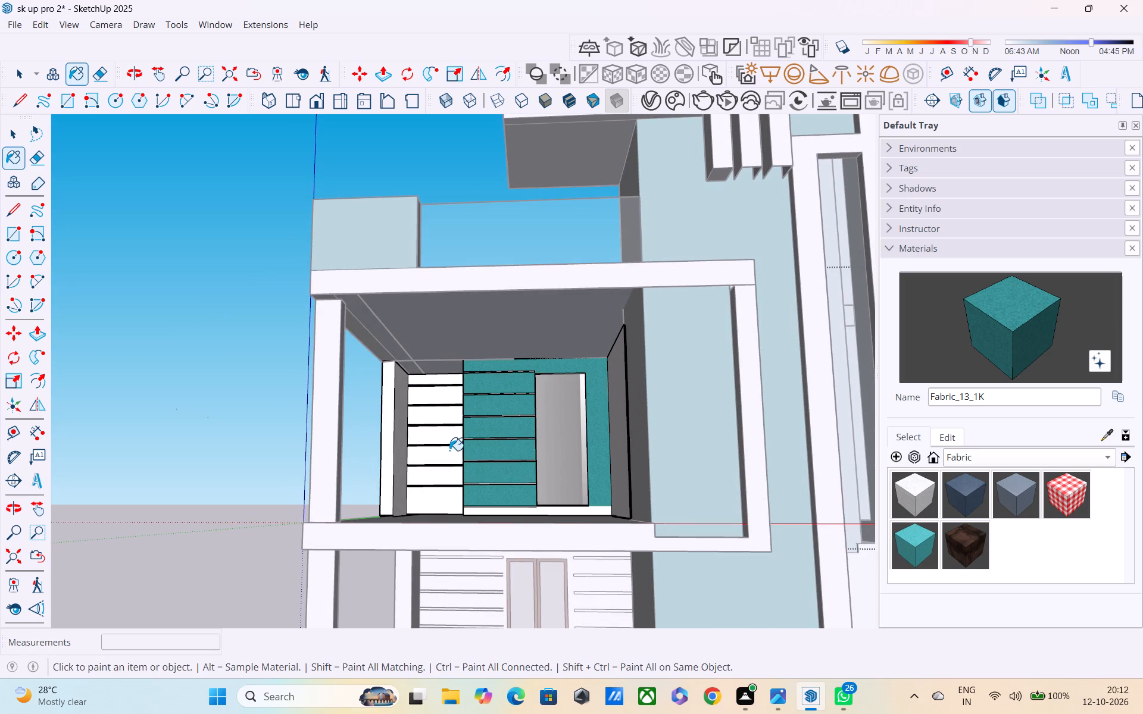
{"action": "left_click", "coordinate": [449, 450]}
{"action": "left_click", "coordinate": [446, 434]}
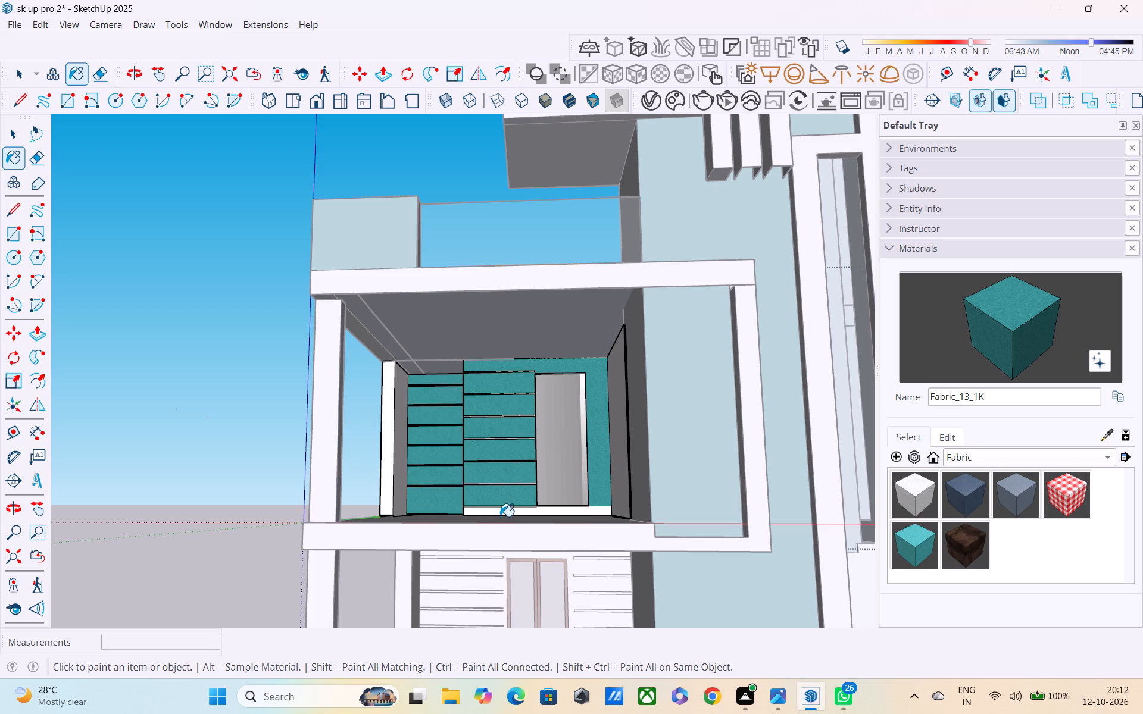
{"action": "left_click", "coordinate": [500, 513]}
{"action": "left_click", "coordinate": [557, 515]}
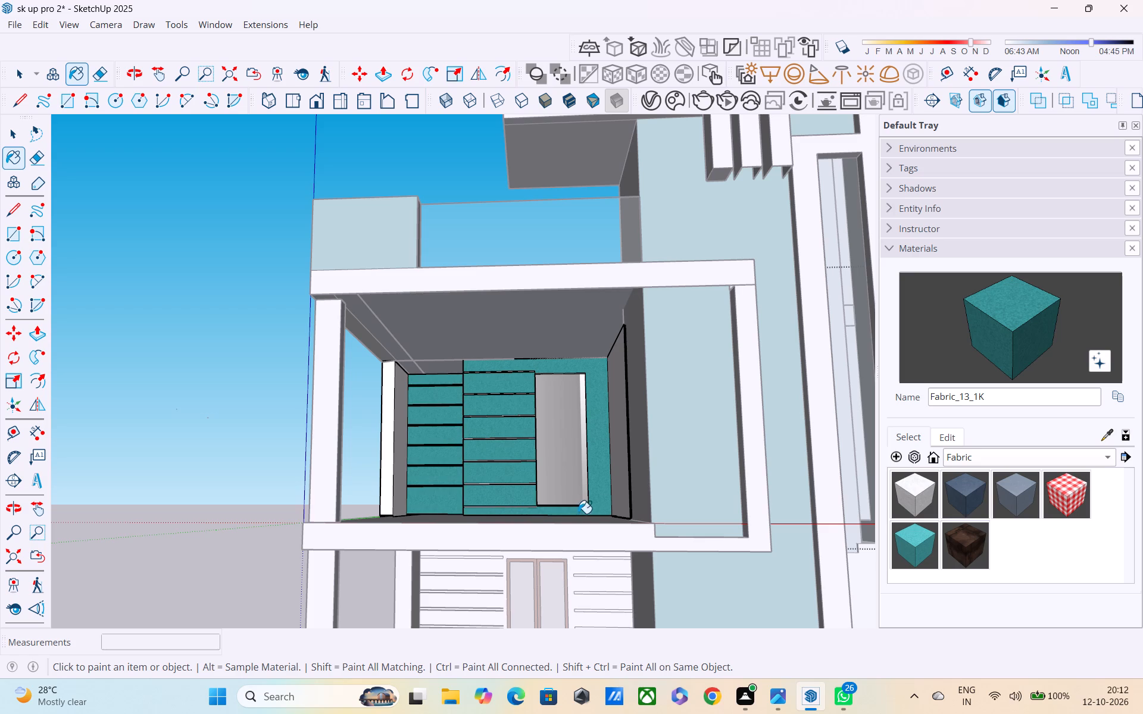
Leave the balcony wall group and paint the ground-floor slatted wall around the double door with Fabric_13_1K.
{"action": "scroll", "coordinate": [603, 495], "scroll_direction": "down", "scroll_amount": 3}
{"action": "middle_click_drag", "start_coordinate": [545, 572], "coordinate": [544, 528]}
{"action": "scroll", "coordinate": [517, 528], "scroll_direction": "up", "scroll_amount": 1}
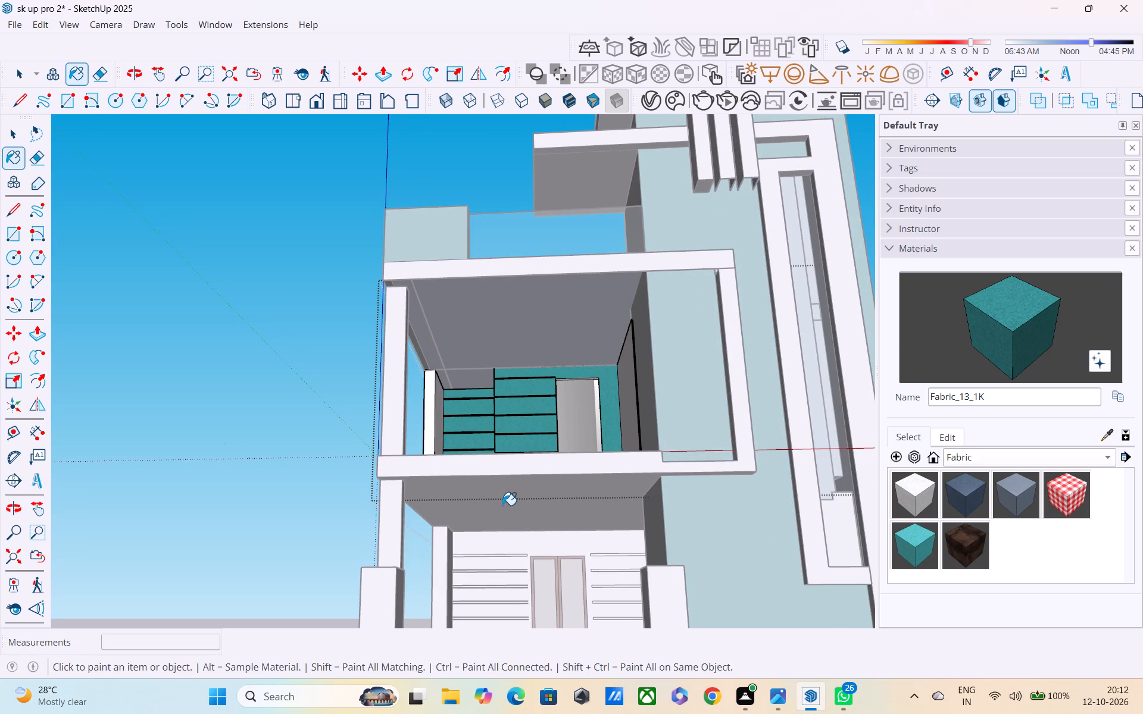
{"action": "scroll", "coordinate": [502, 505], "scroll_direction": "down", "scroll_amount": 3}
{"action": "left_click", "coordinate": [495, 544]}
{"action": "double_click", "coordinate": [495, 555]}
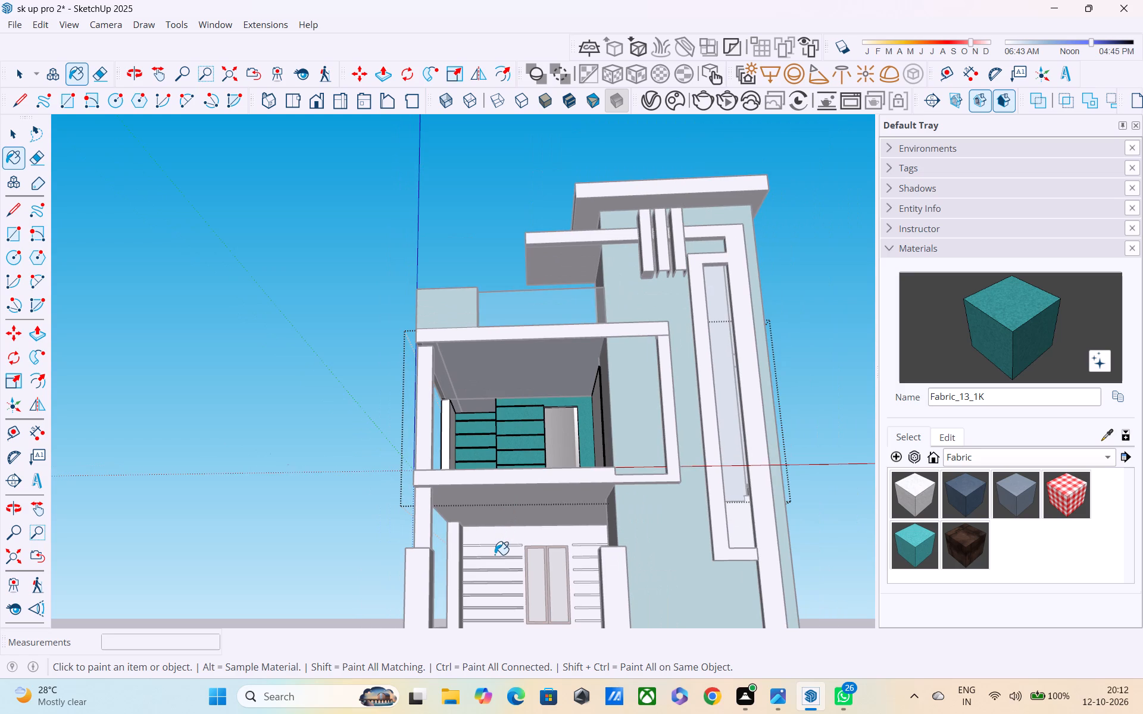
{"action": "key", "text": "Escape"}
{"action": "key", "text": "space"}
{"action": "left_click", "coordinate": [238, 202]}
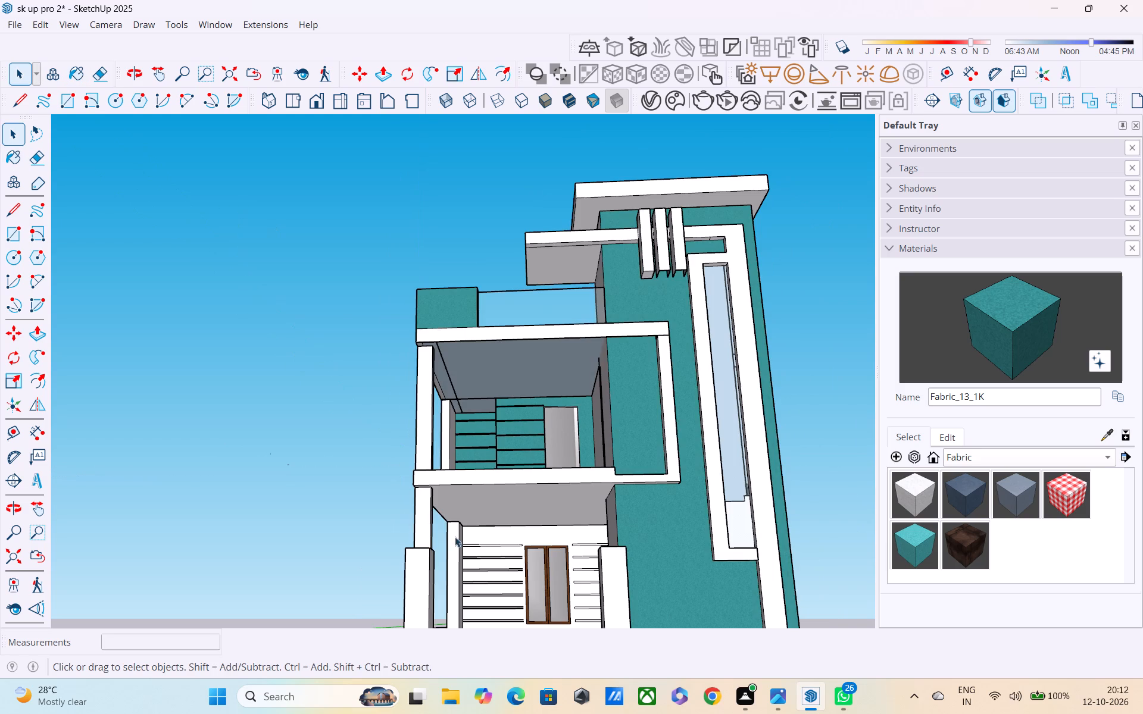
{"action": "left_click", "coordinate": [908, 547]}
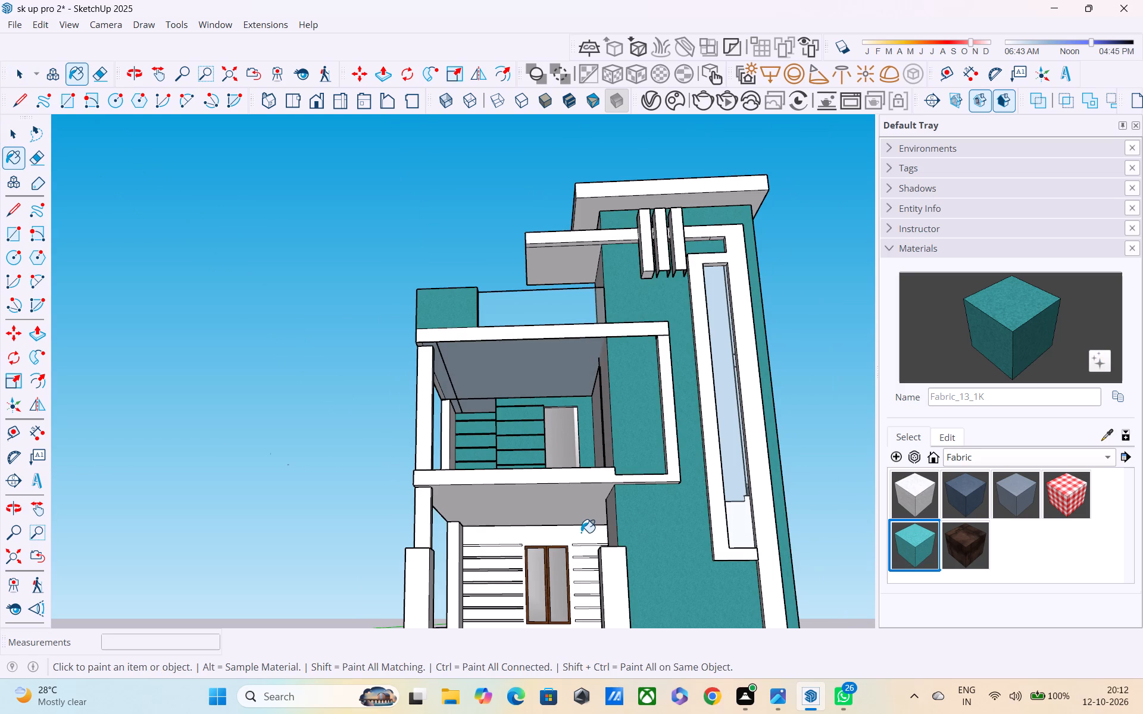
{"action": "left_click", "coordinate": [569, 535]}
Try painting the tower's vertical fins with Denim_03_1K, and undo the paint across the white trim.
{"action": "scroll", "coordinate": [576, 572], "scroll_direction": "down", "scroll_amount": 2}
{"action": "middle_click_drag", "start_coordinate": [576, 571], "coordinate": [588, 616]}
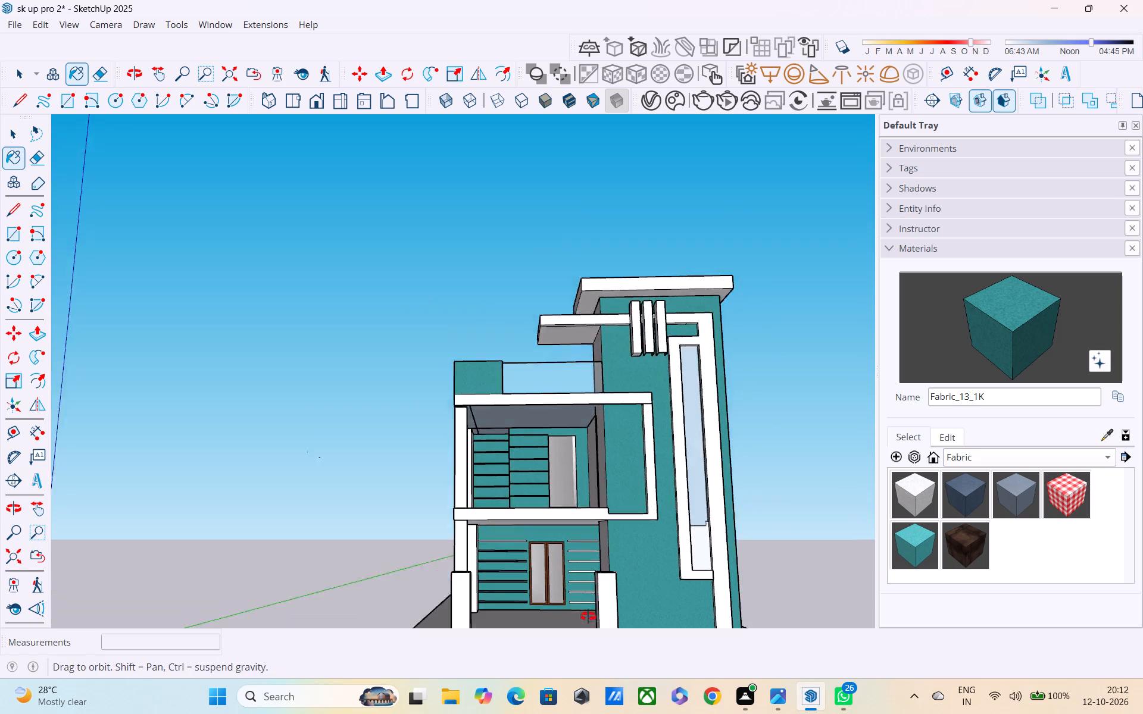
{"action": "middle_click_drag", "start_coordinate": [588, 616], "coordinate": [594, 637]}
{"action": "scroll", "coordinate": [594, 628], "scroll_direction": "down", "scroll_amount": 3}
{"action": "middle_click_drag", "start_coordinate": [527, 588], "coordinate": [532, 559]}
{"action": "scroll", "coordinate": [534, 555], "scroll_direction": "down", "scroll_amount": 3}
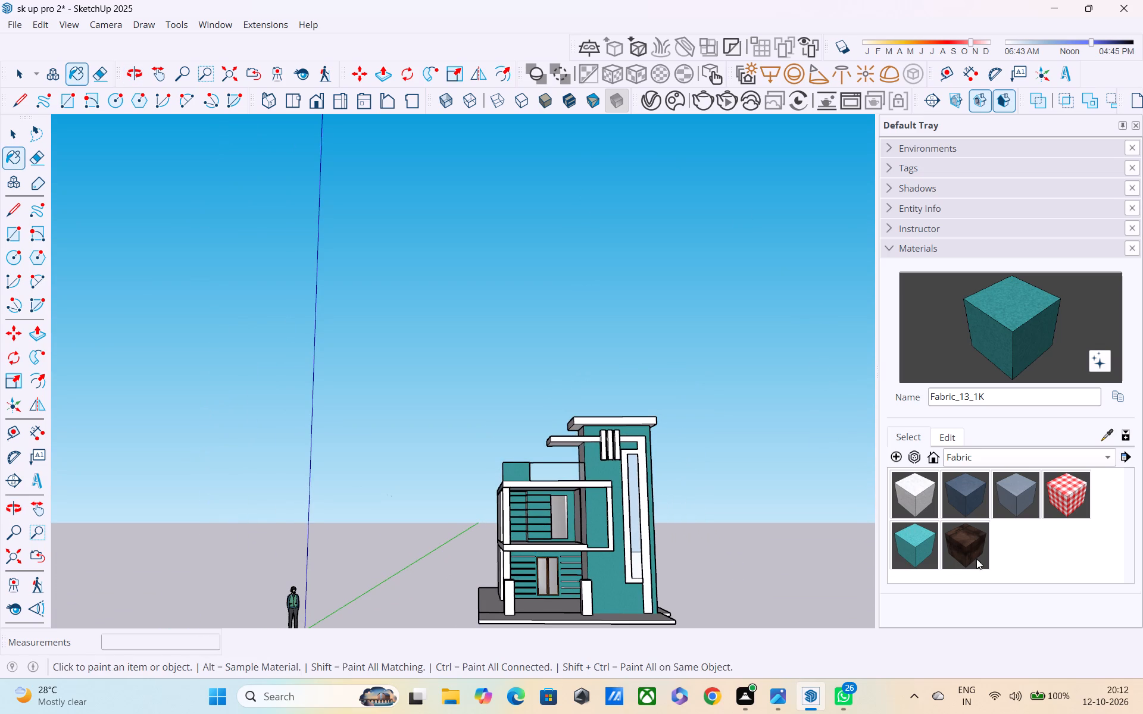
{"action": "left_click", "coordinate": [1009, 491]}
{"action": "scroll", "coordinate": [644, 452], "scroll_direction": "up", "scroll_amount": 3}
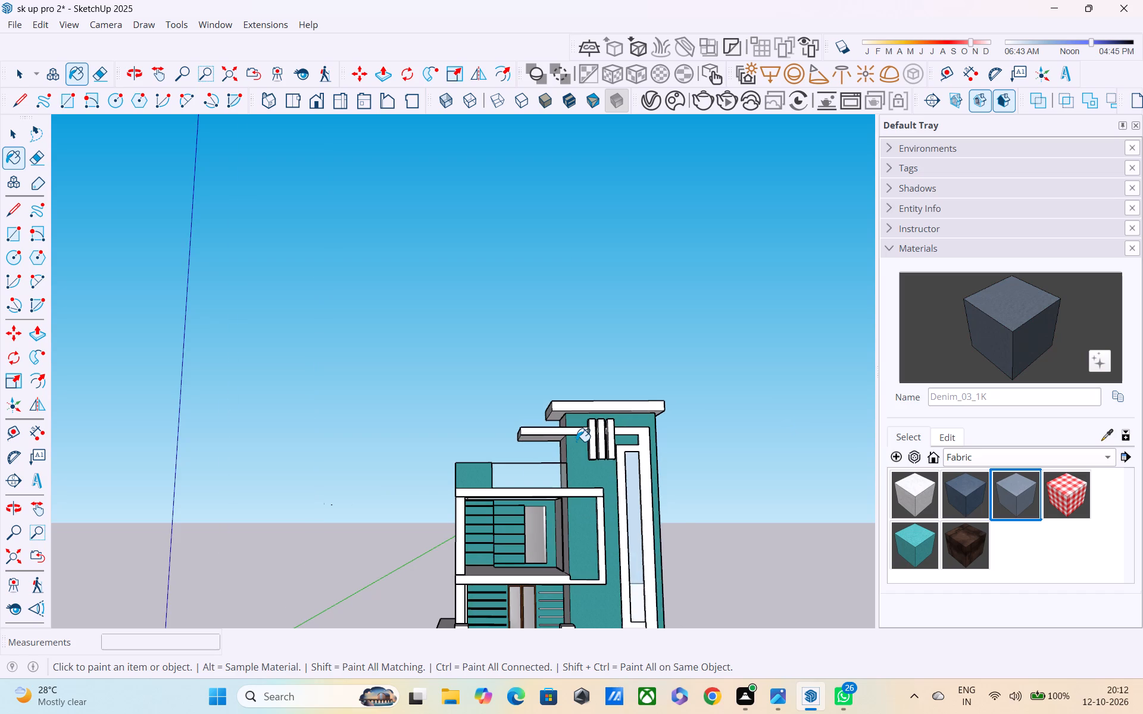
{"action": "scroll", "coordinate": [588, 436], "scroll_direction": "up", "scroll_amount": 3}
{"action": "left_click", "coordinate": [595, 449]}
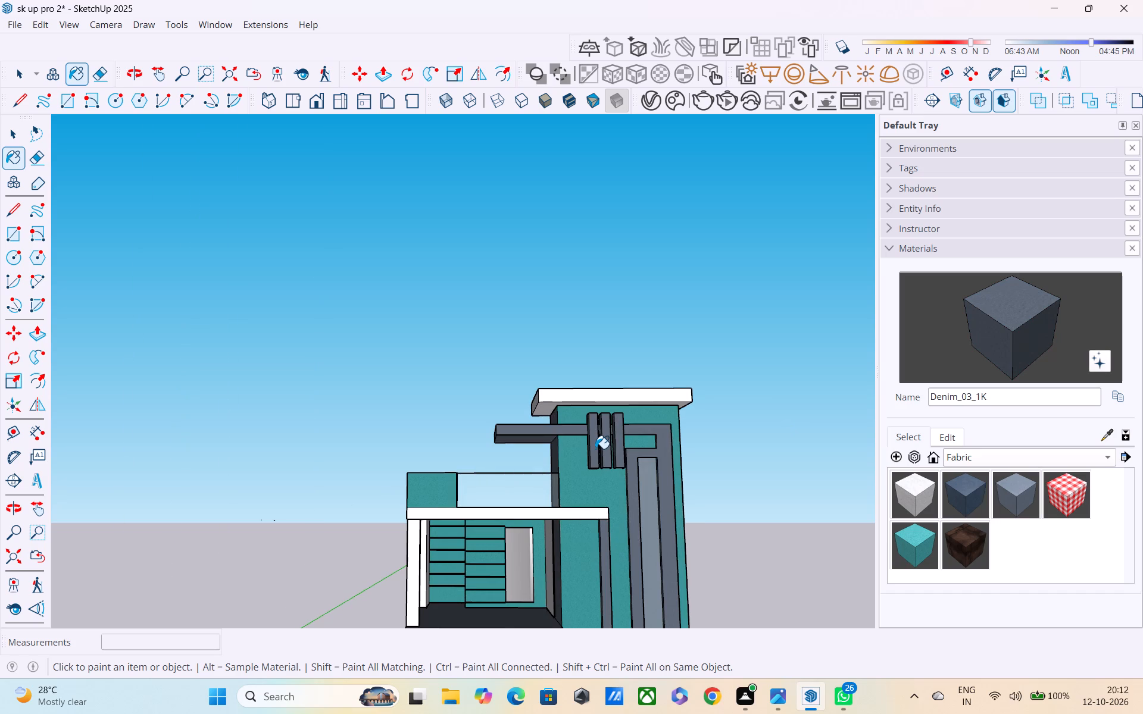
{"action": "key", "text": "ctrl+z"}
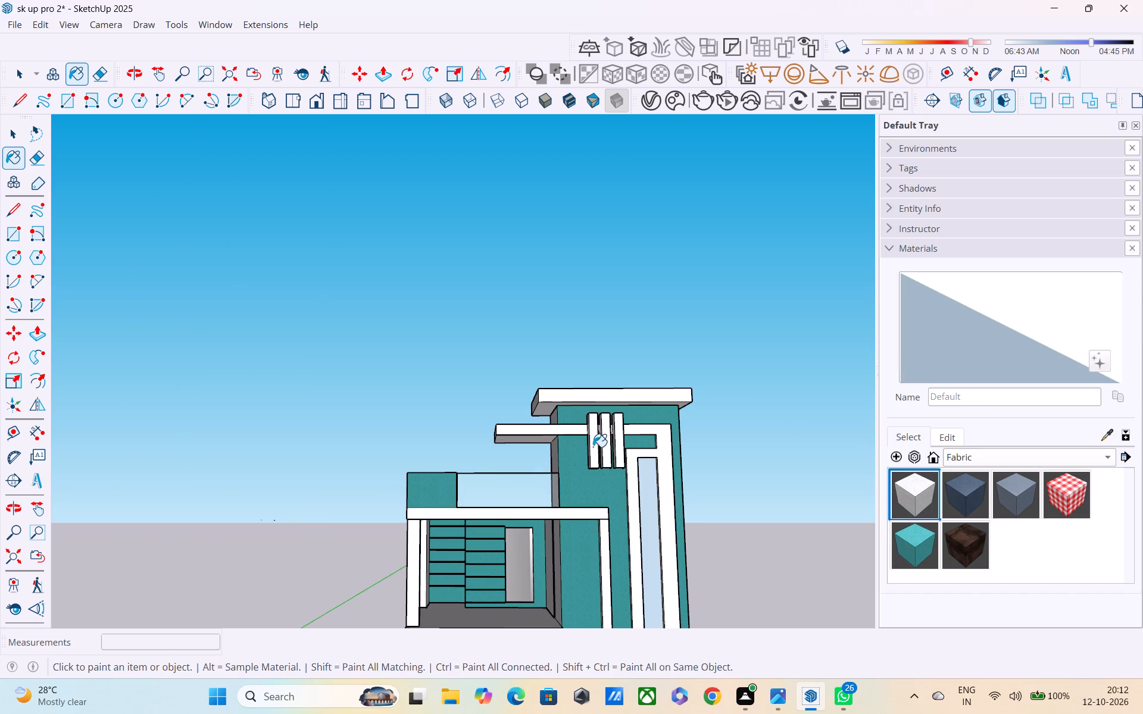
Open the house group, paint the three vertical fins near the tower's top with Denim_03_1K, and leave the group.
{"action": "key", "text": "space"}
{"action": "double_click", "coordinate": [670, 443]}
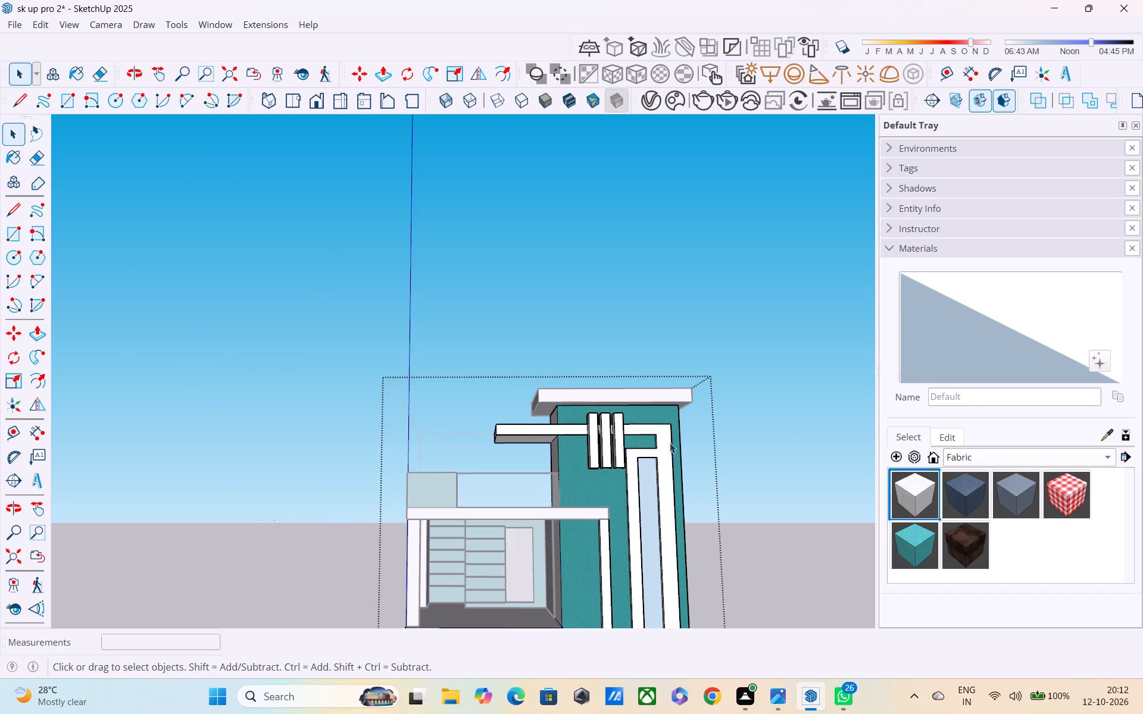
{"action": "scroll", "coordinate": [652, 440], "scroll_direction": "up", "scroll_amount": 2}
{"action": "left_click", "coordinate": [613, 429]}
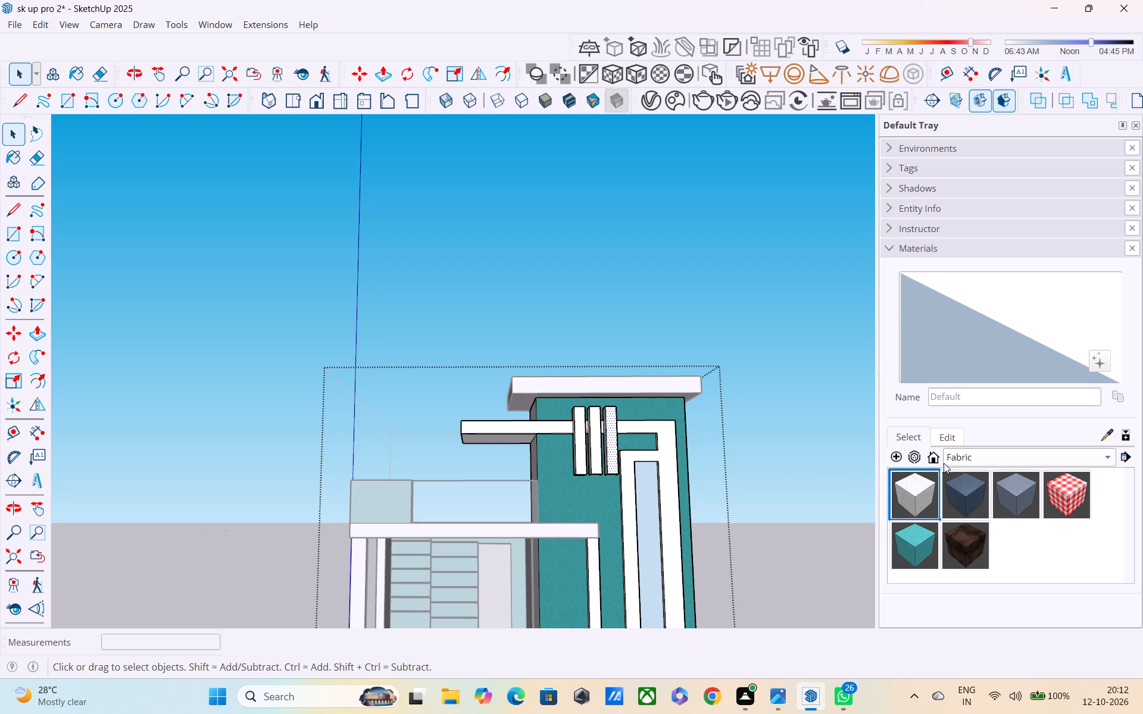
{"action": "left_click", "coordinate": [1008, 492]}
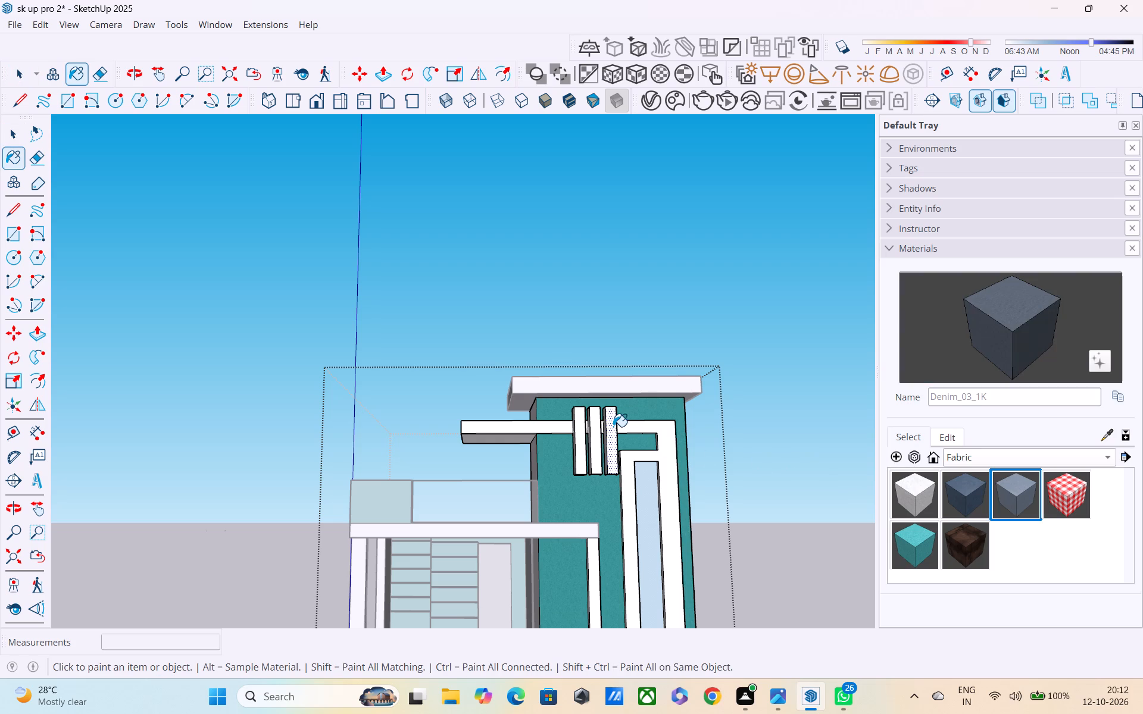
{"action": "left_click", "coordinate": [613, 427]}
{"action": "left_click", "coordinate": [595, 448]}
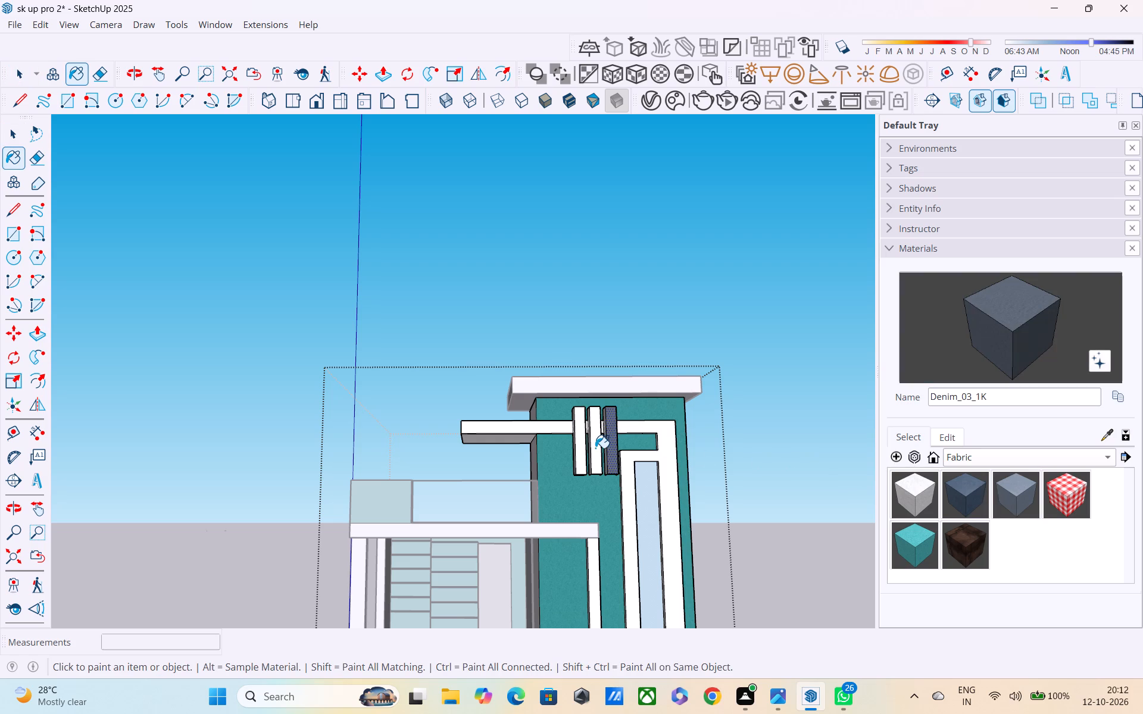
{"action": "left_click", "coordinate": [582, 441]}
{"action": "scroll", "coordinate": [581, 439], "scroll_direction": "down", "scroll_amount": 3}
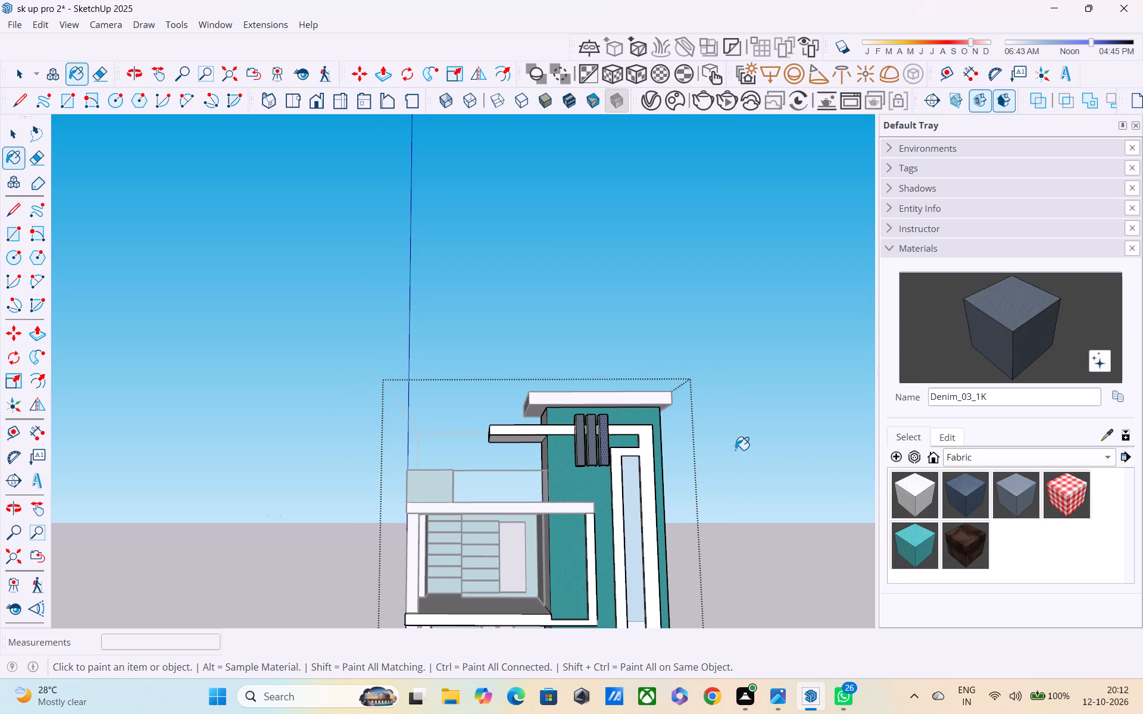
{"action": "key", "text": "Escape"}
{"action": "key", "text": "Escape"}
{"action": "key", "text": "space"}
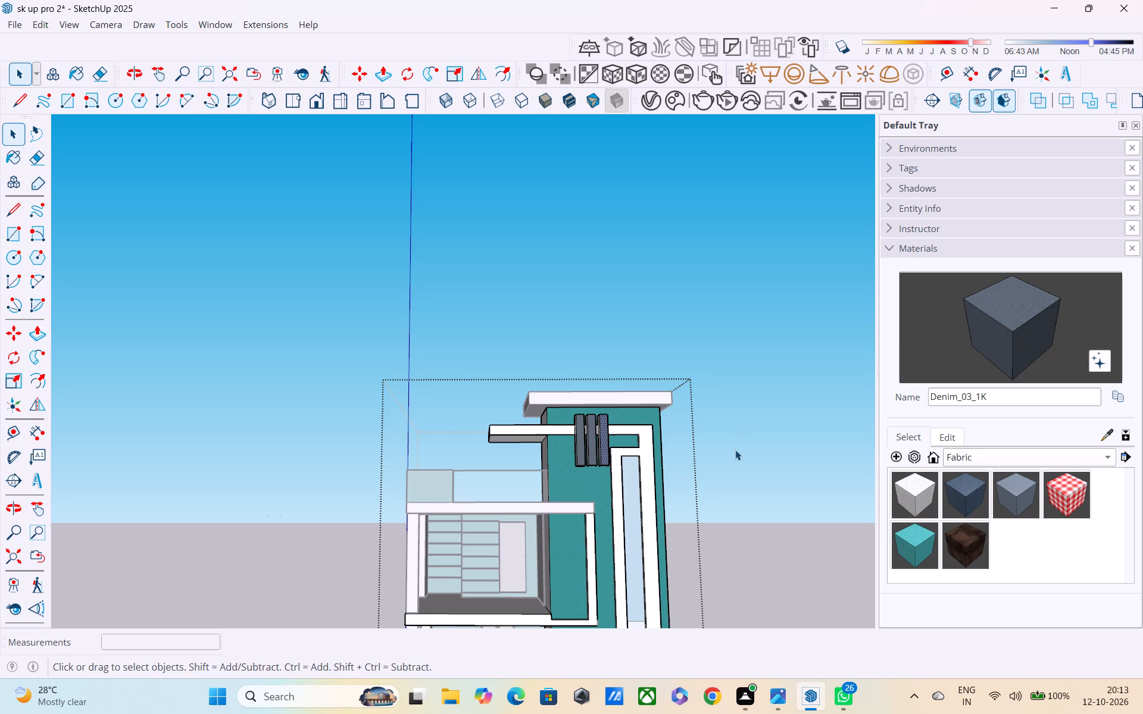
{"action": "scroll", "coordinate": [722, 434], "scroll_direction": "down", "scroll_amount": 4}
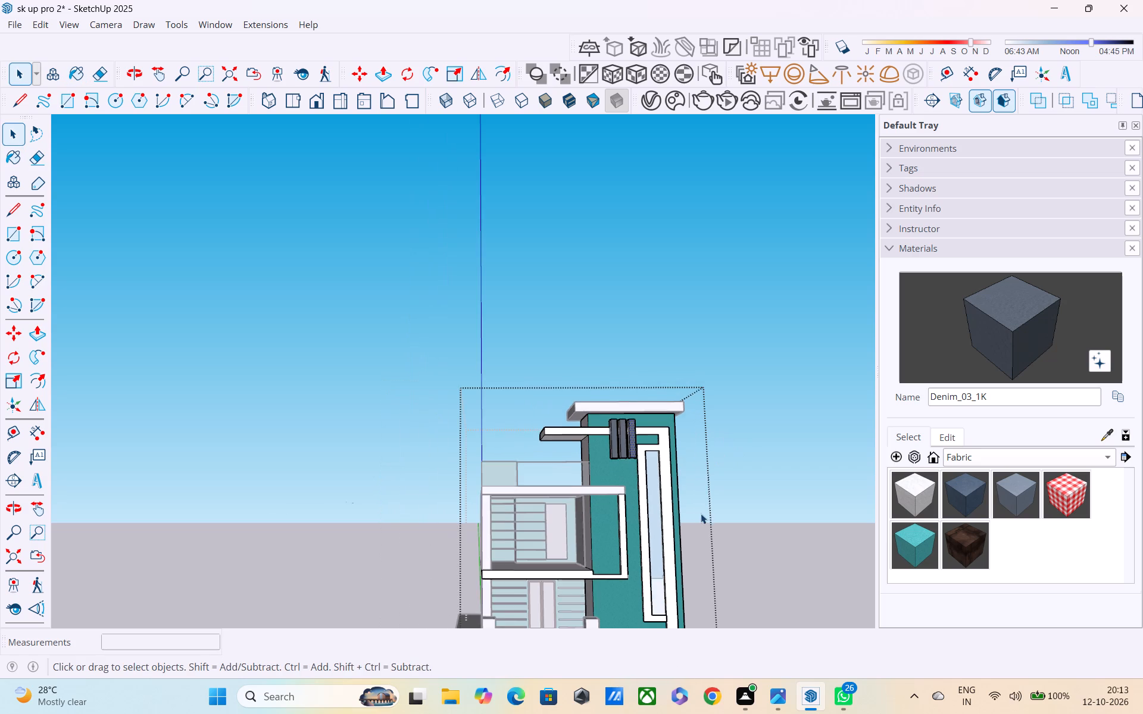
{"action": "middle_click_drag", "start_coordinate": [701, 513], "coordinate": [685, 433]}
{"action": "scroll", "coordinate": [685, 453], "scroll_direction": "down", "scroll_amount": 4}
{"action": "middle_click_drag", "start_coordinate": [702, 473], "coordinate": [699, 584]}
{"action": "left_click", "coordinate": [730, 412]}
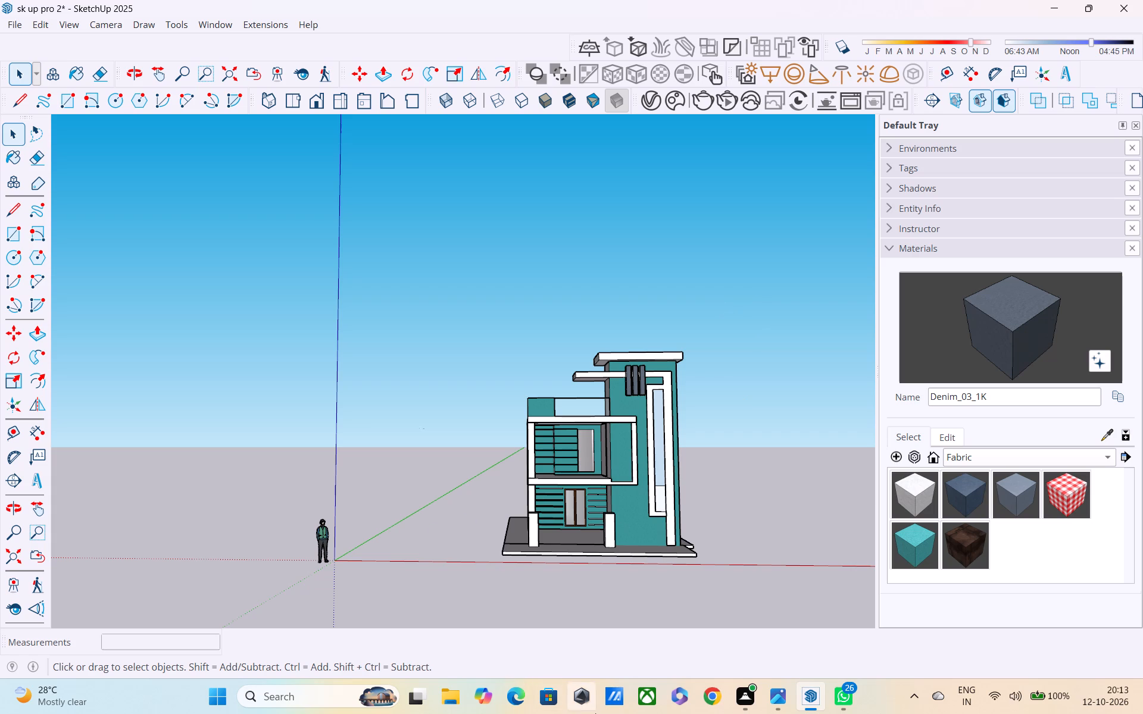
Switch to Chrome, open SketchUp's 3D Warehouse website and search its models for "gate".
{"action": "left_click", "coordinate": [706, 693]}
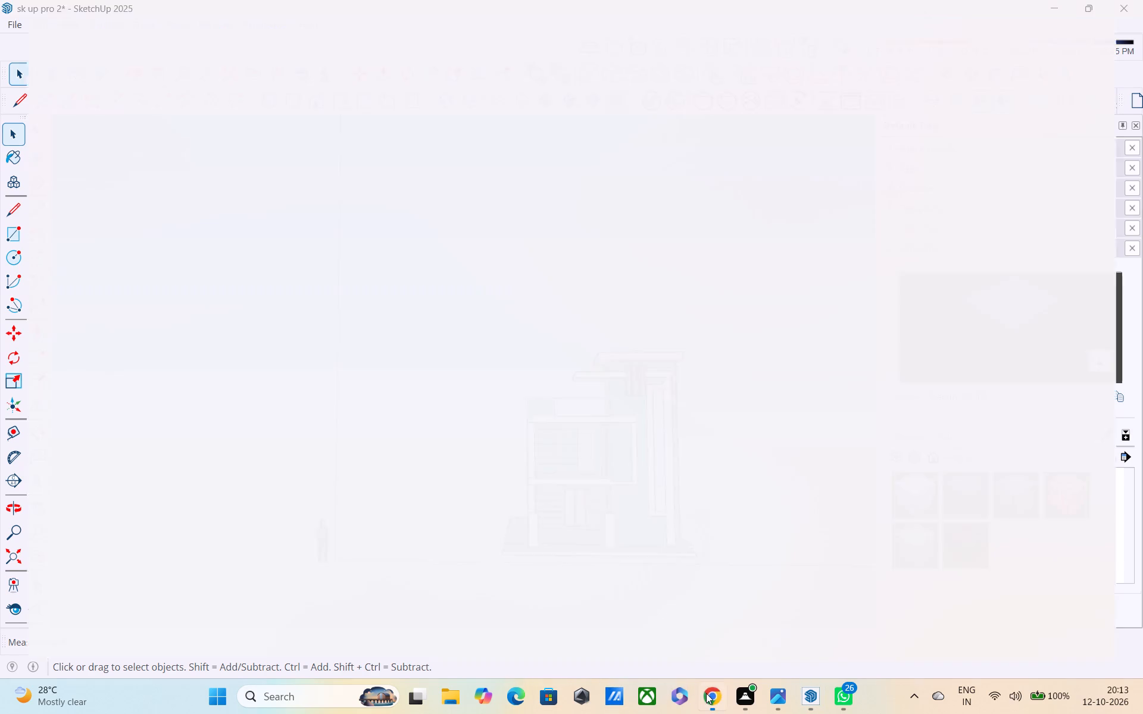
{"action": "left_click", "coordinate": [581, 268]}
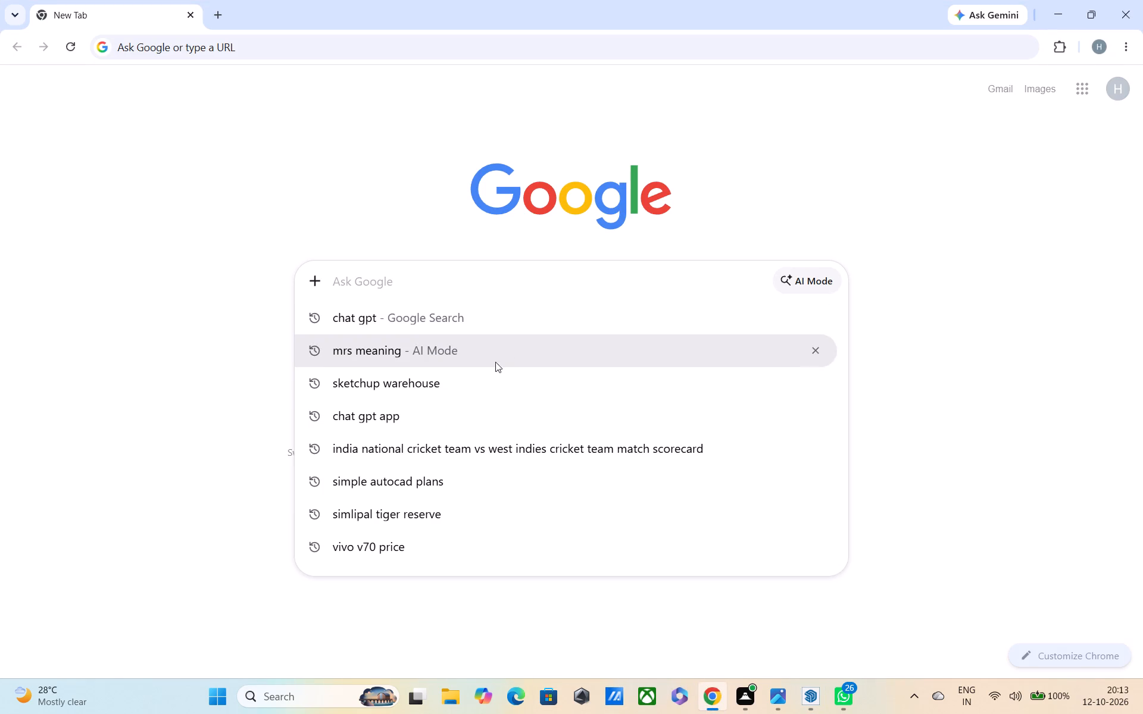
{"action": "left_click", "coordinate": [485, 388]}
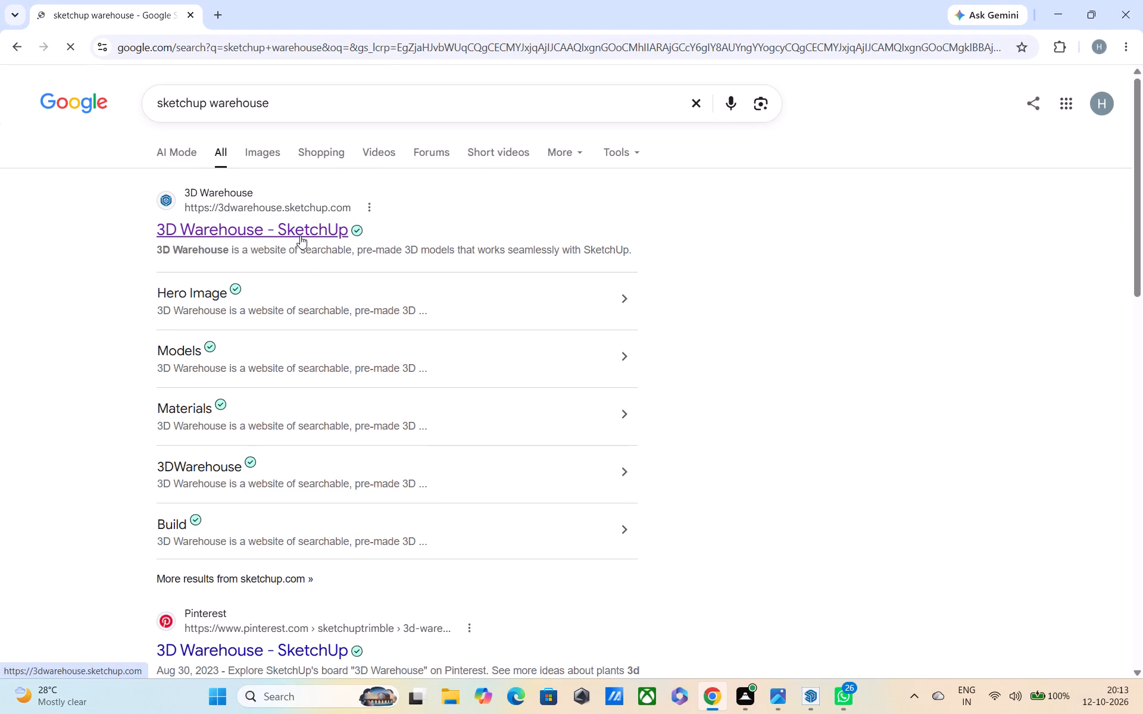
{"action": "left_click", "coordinate": [300, 235]}
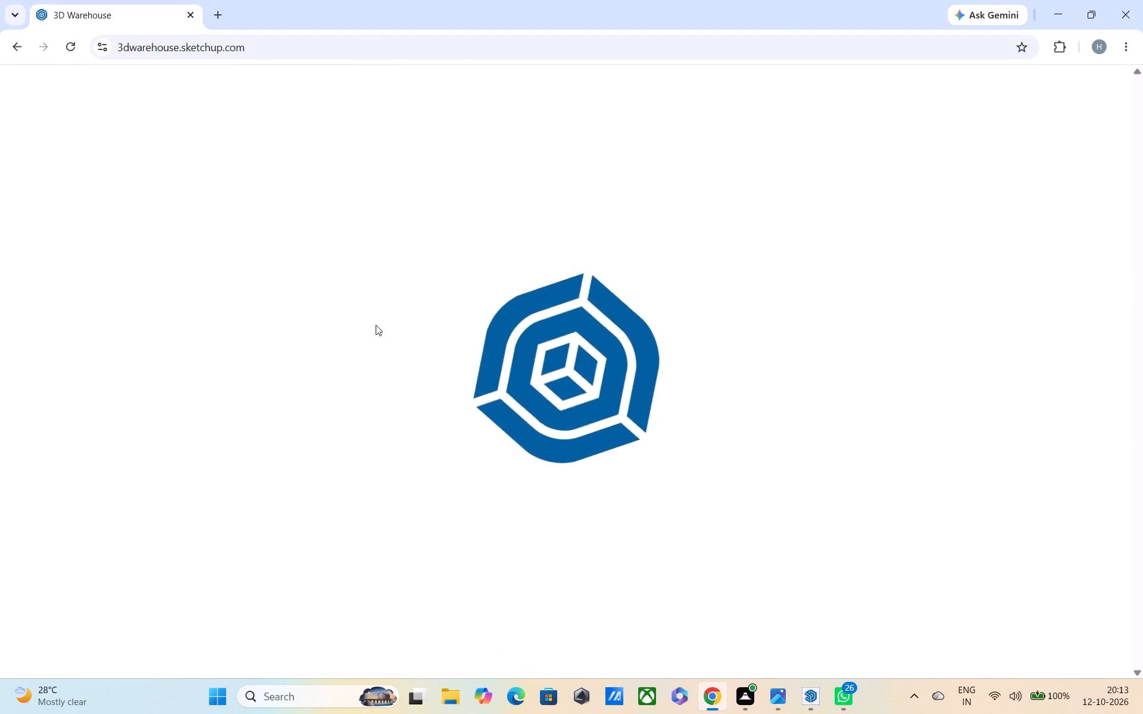
{"action": "scroll", "coordinate": [521, 364], "scroll_direction": "down", "scroll_amount": 2}
{"action": "scroll", "coordinate": [520, 364], "scroll_direction": "up", "scroll_amount": 3}
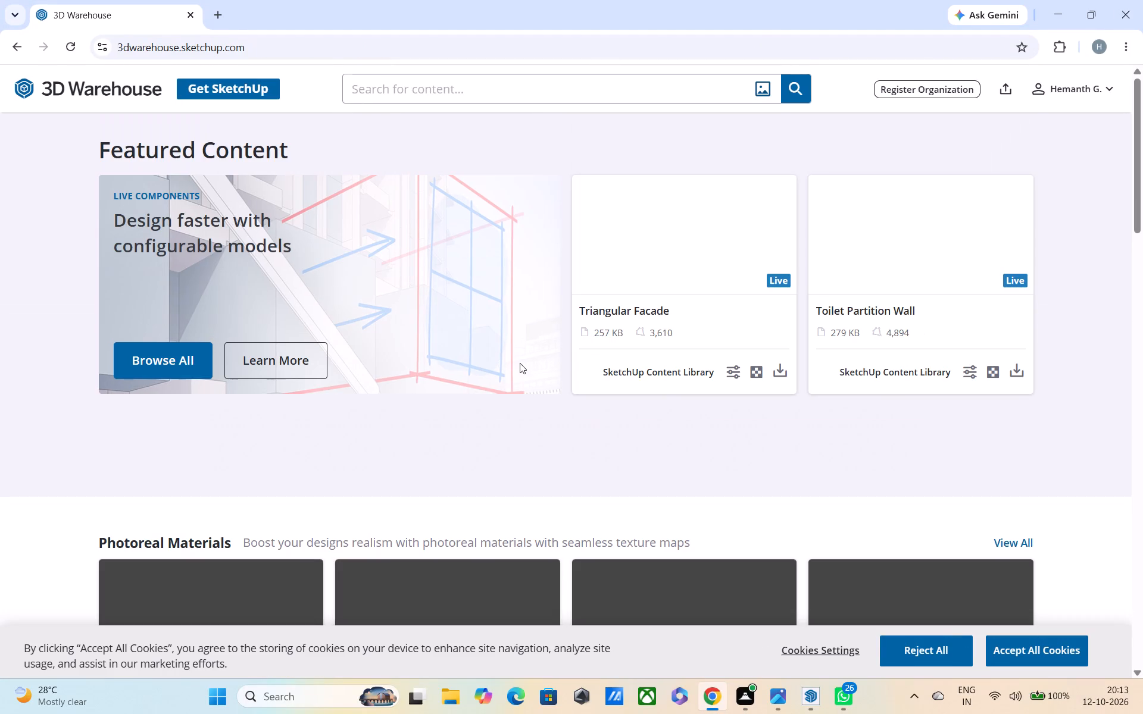
{"action": "left_click", "coordinate": [474, 90]}
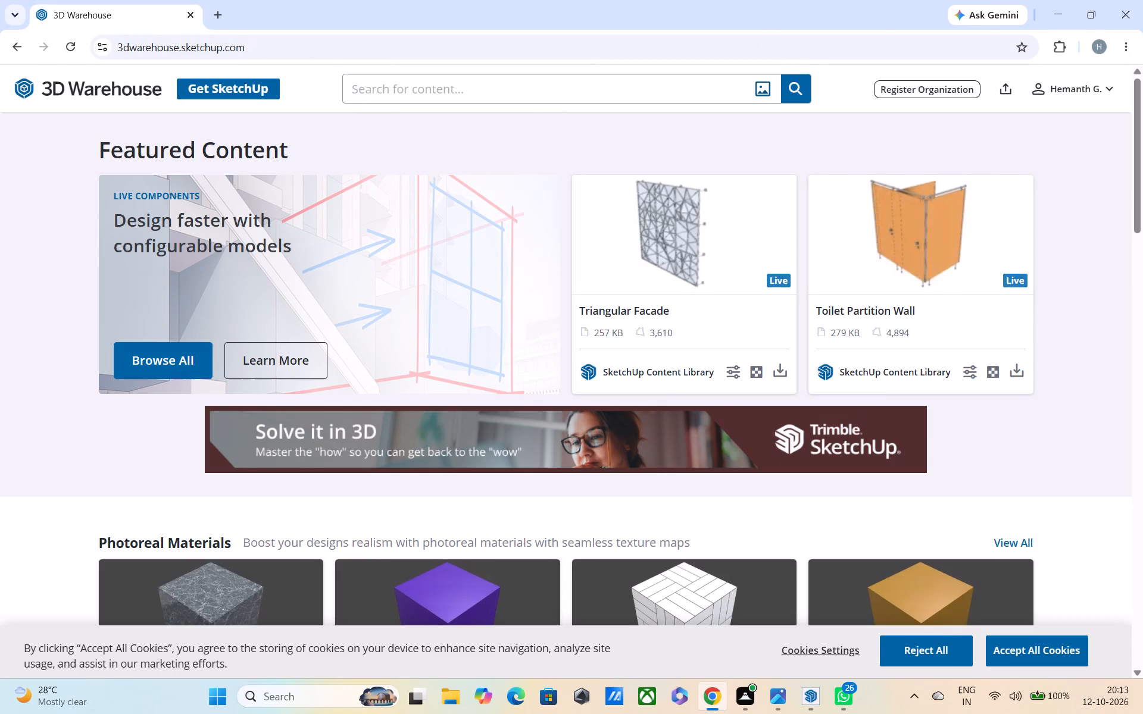
{"action": "type", "text": "gate"}
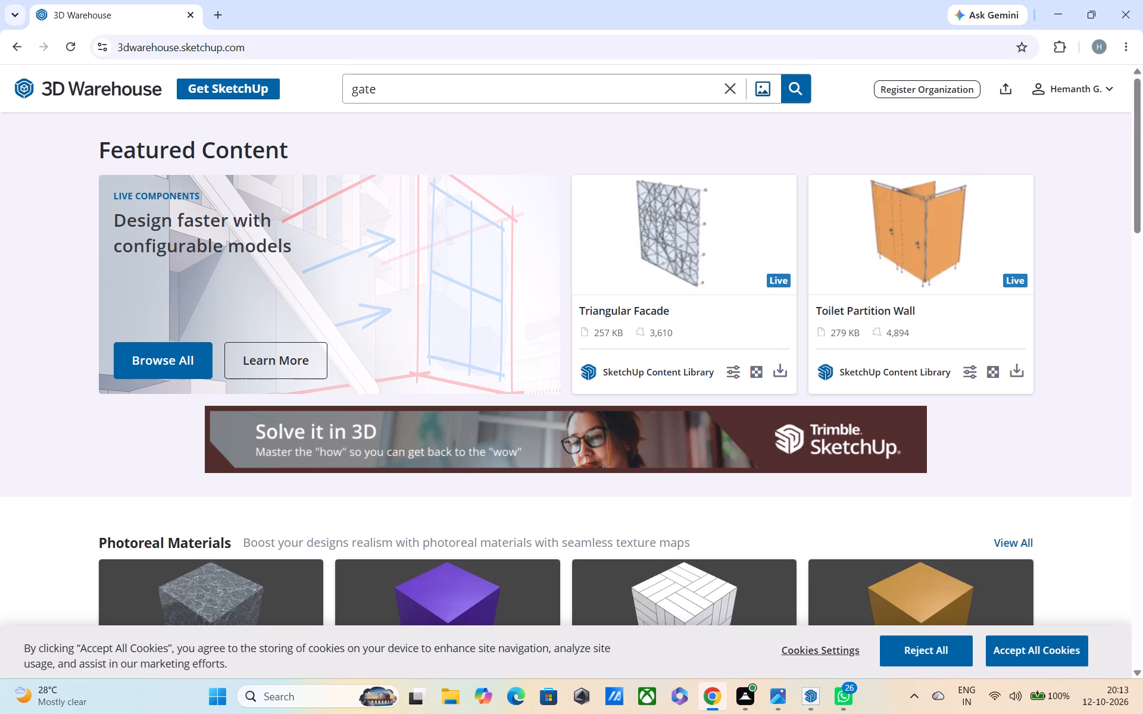
{"action": "key", "text": "Return"}
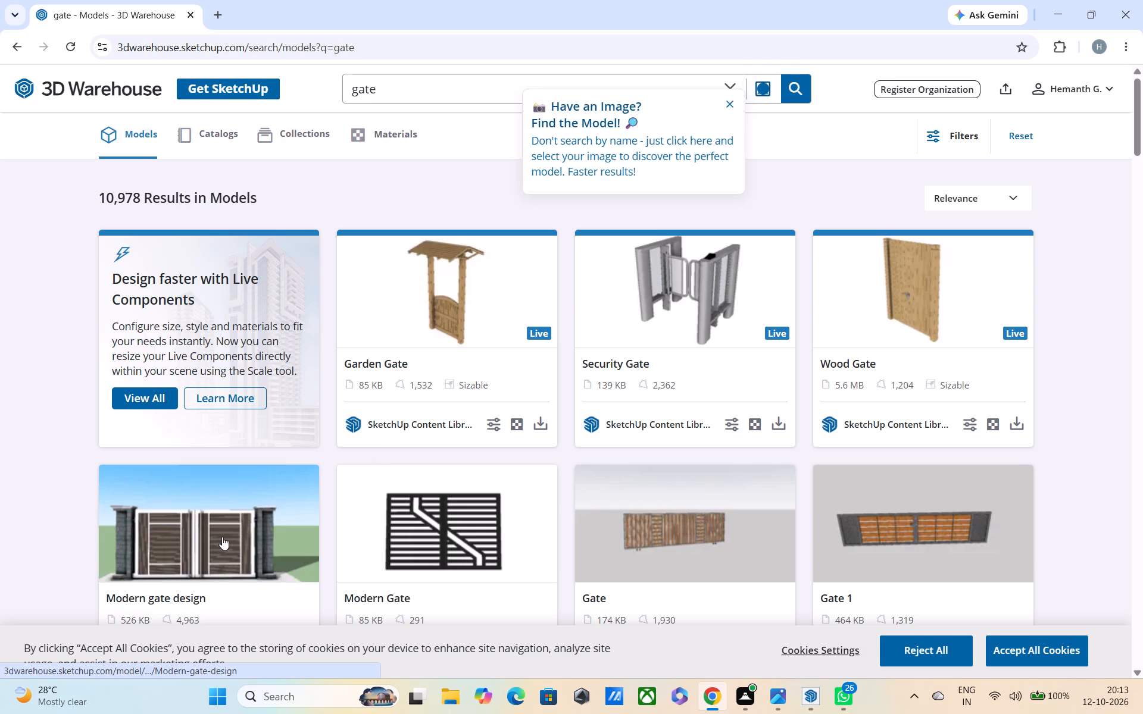
Browse the gate results, open the Modern gate design model with stone pillars, and download it as a SketchUp file.
{"action": "scroll", "coordinate": [222, 537], "scroll_direction": "down", "scroll_amount": 2}
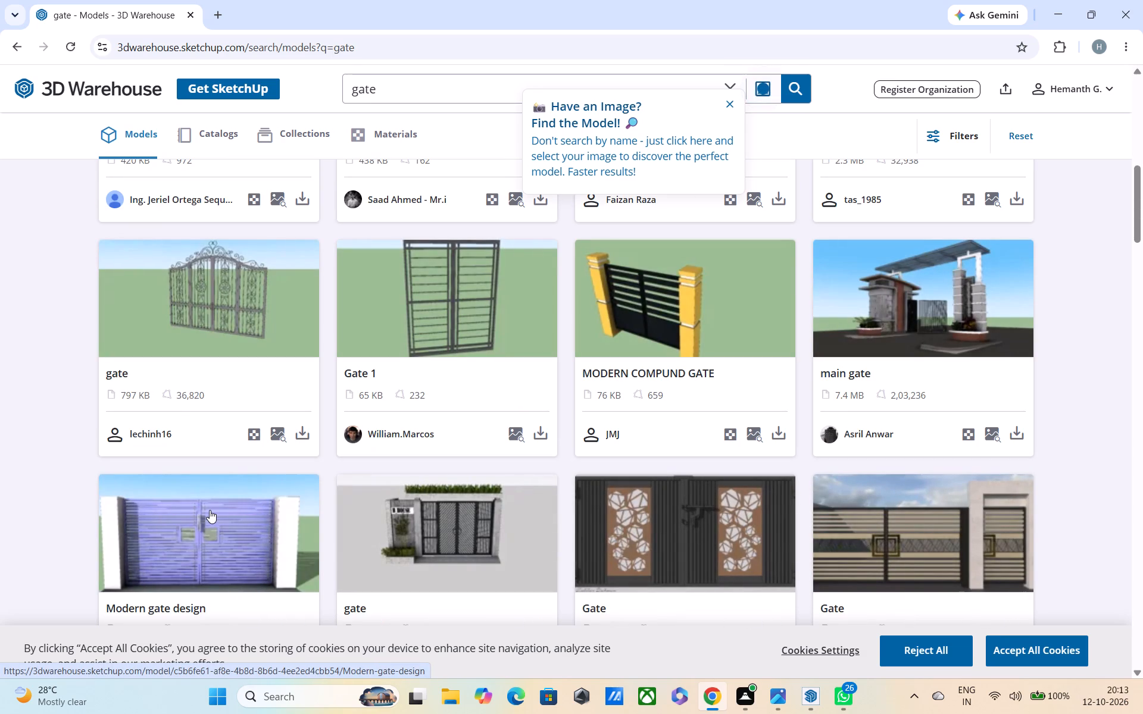
{"action": "scroll", "coordinate": [210, 510], "scroll_direction": "down", "scroll_amount": 2}
{"action": "scroll", "coordinate": [210, 510], "scroll_direction": "up", "scroll_amount": 1}
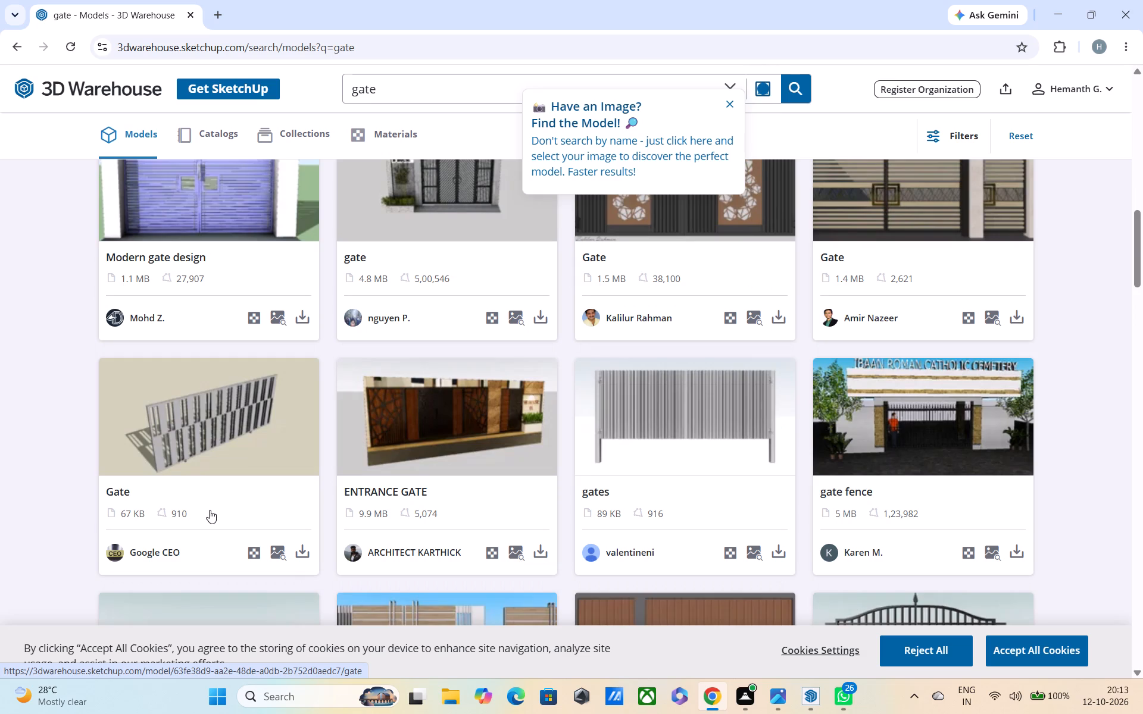
{"action": "scroll", "coordinate": [210, 502], "scroll_direction": "down", "scroll_amount": 1}
{"action": "scroll", "coordinate": [210, 502], "scroll_direction": "up", "scroll_amount": 1}
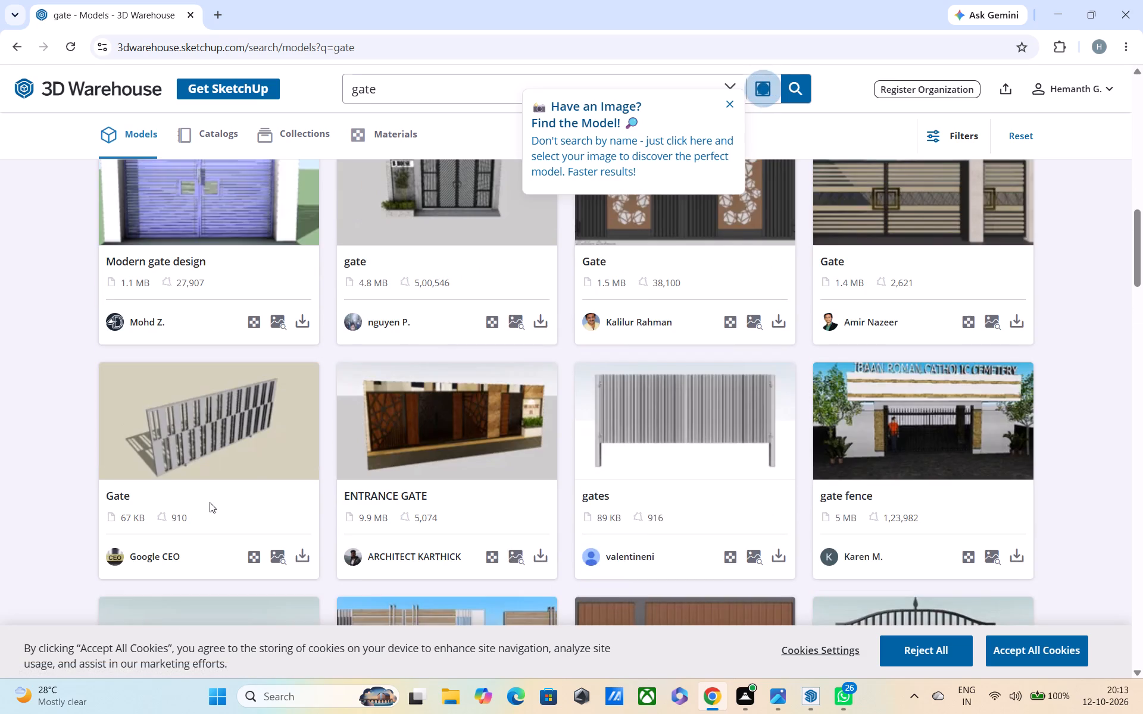
{"action": "scroll", "coordinate": [209, 494], "scroll_direction": "up", "scroll_amount": 2}
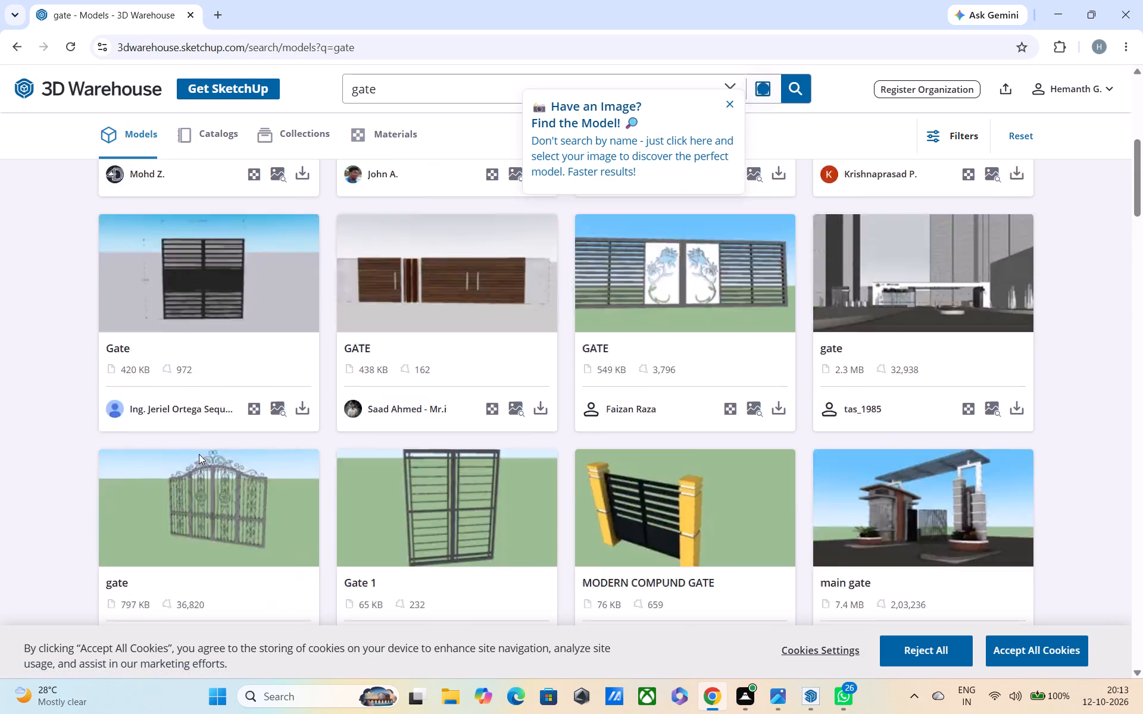
{"action": "scroll", "coordinate": [199, 454], "scroll_direction": "up", "scroll_amount": 5}
{"action": "left_click", "coordinate": [156, 511]}
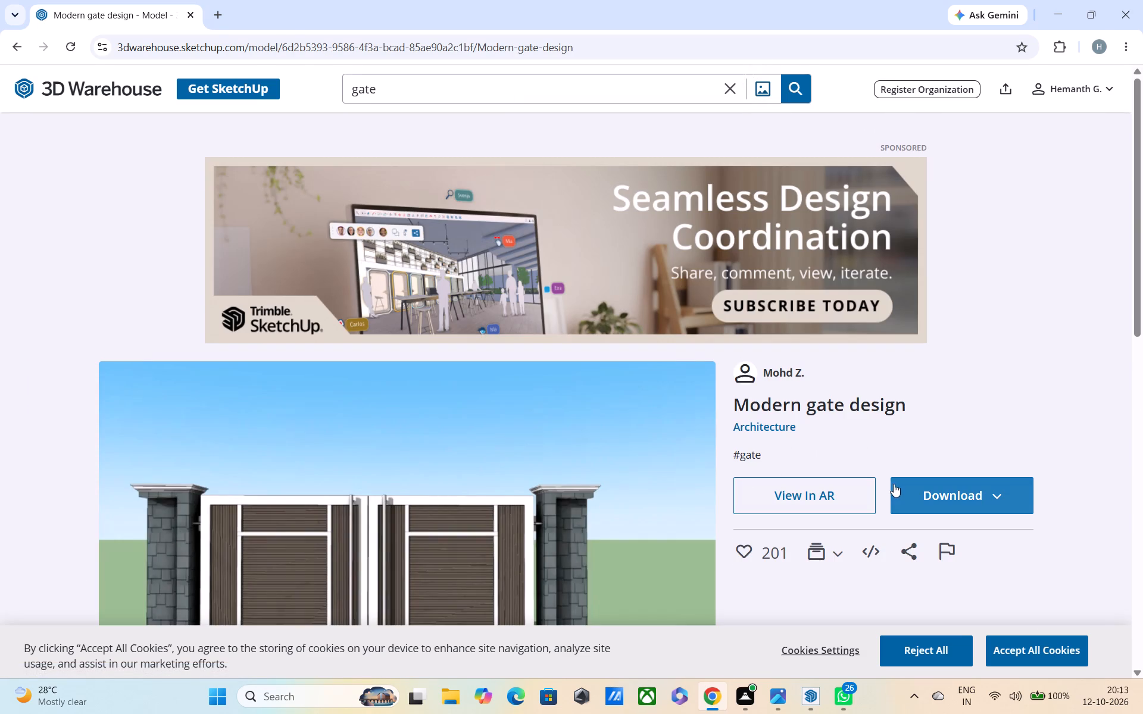
{"action": "left_click", "coordinate": [895, 484]}
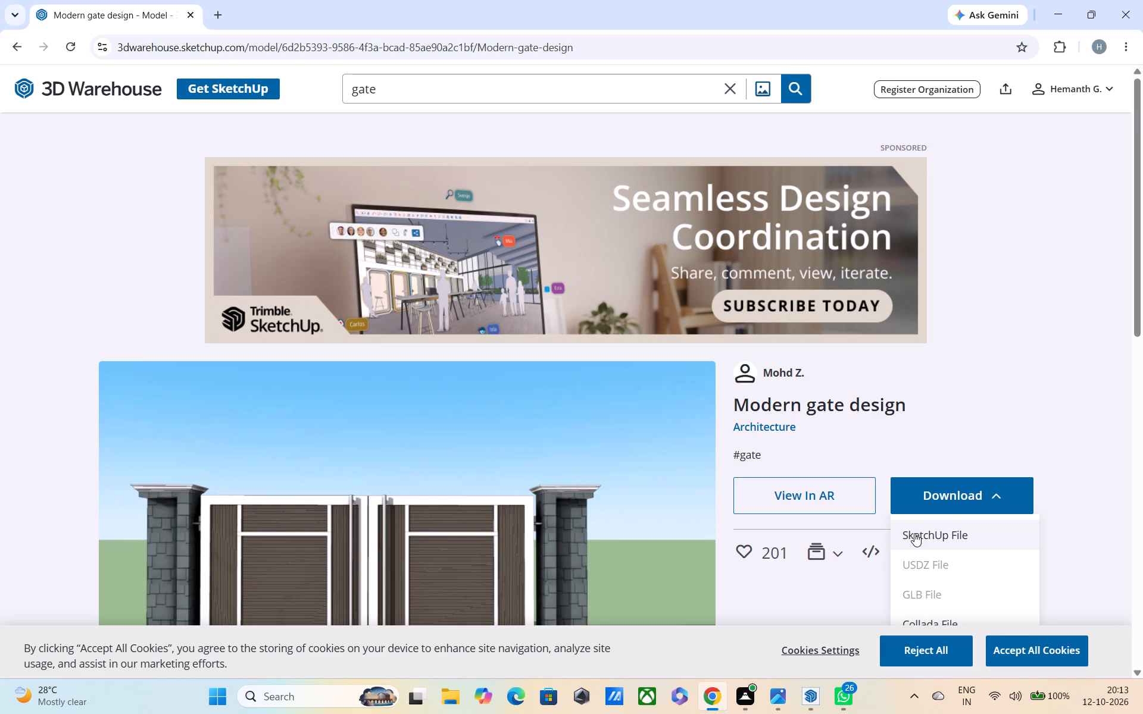
{"action": "left_click", "coordinate": [914, 533]}
{"action": "scroll", "coordinate": [902, 552], "scroll_direction": "down", "scroll_amount": 1}
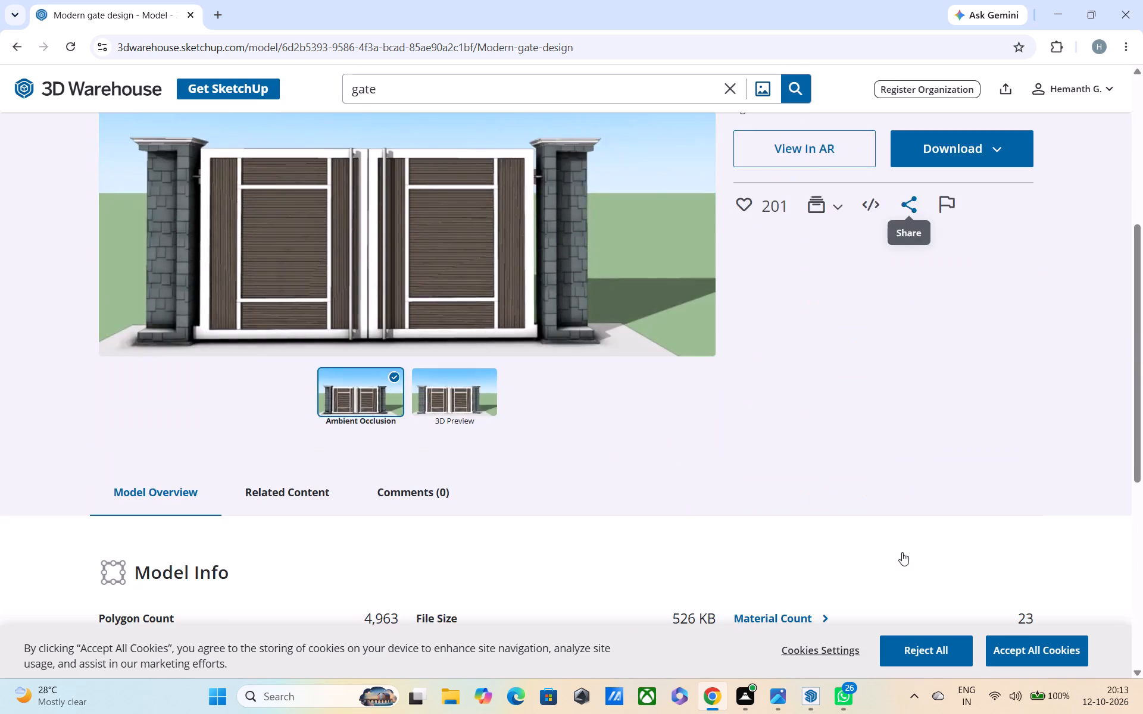
{"action": "scroll", "coordinate": [902, 552], "scroll_direction": "up", "scroll_amount": 1}
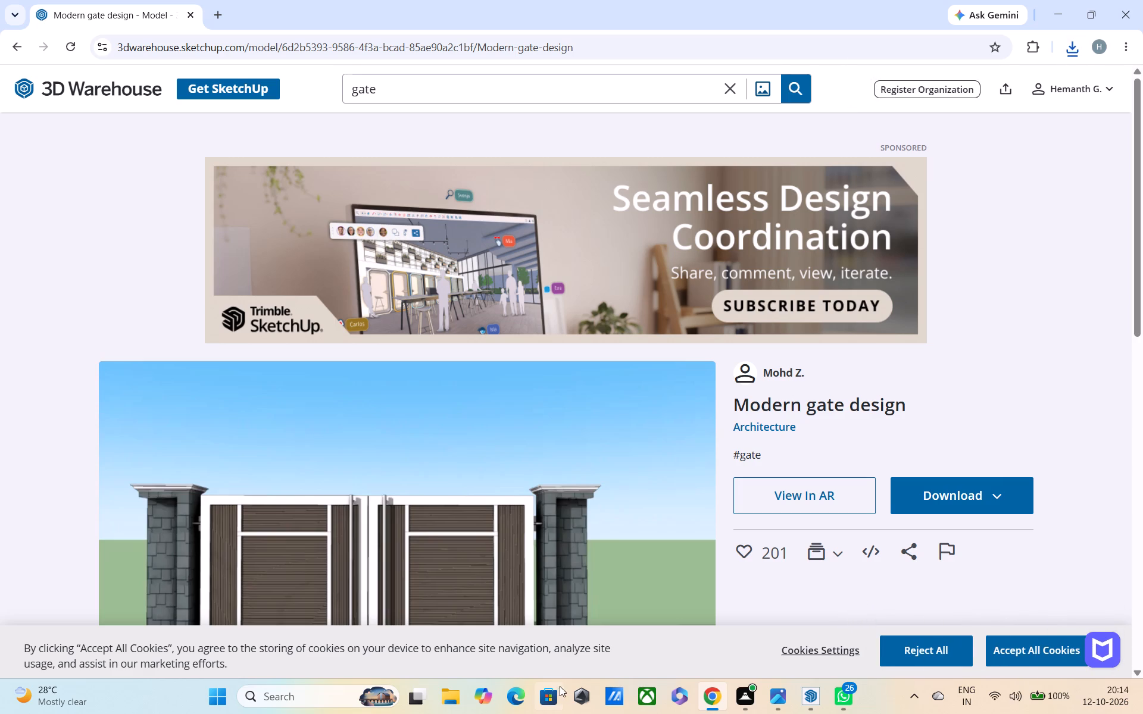
{"action": "scroll", "coordinate": [559, 687], "scroll_direction": "down", "scroll_amount": 2}
{"action": "scroll", "coordinate": [316, 699], "scroll_direction": "down", "scroll_amount": 2}
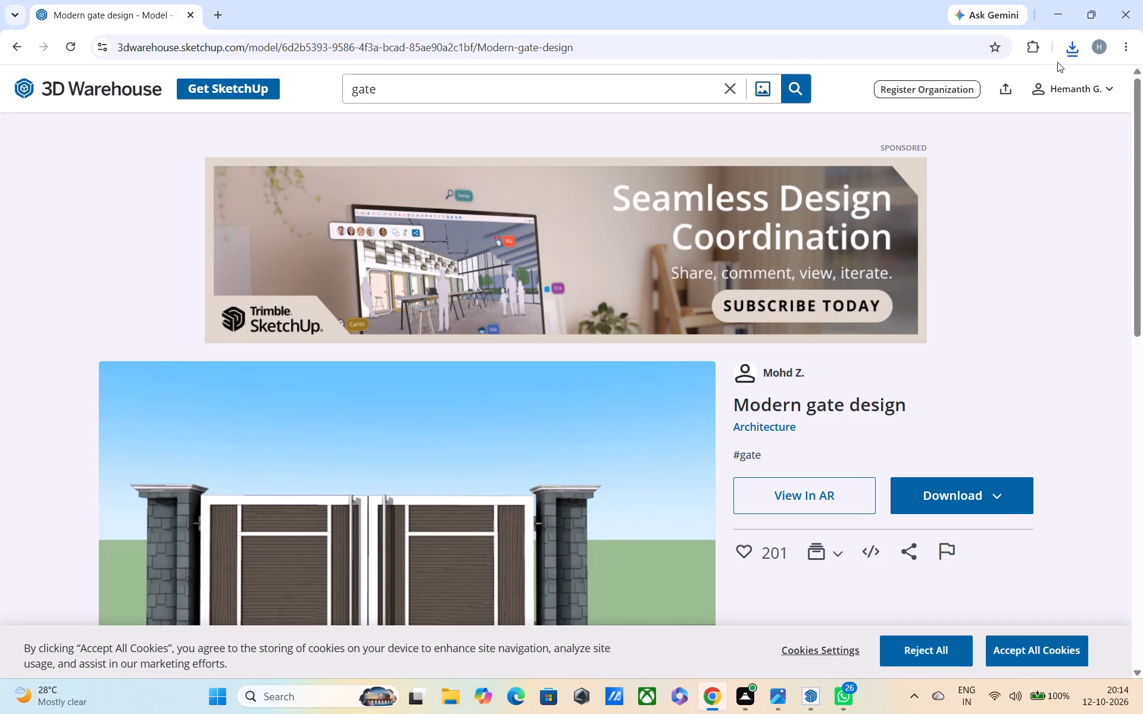
Show the downloaded T+gate.skp file in its folder.
{"action": "left_click", "coordinate": [1063, 42]}
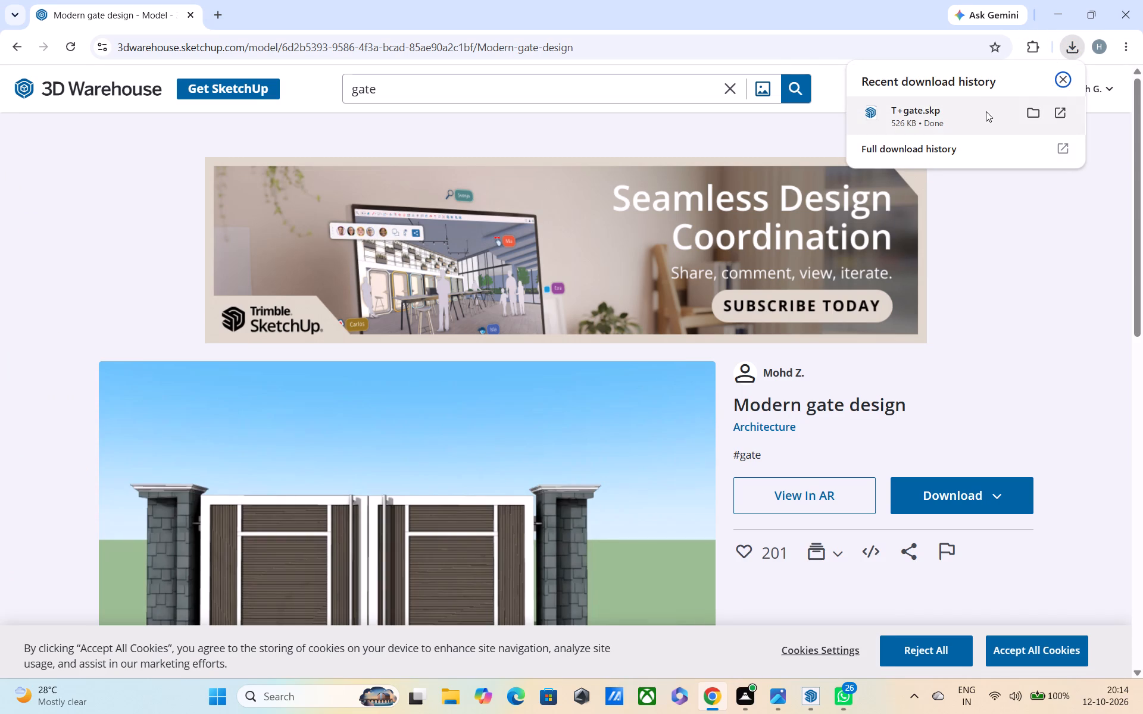
{"action": "left_click", "coordinate": [1024, 111]}
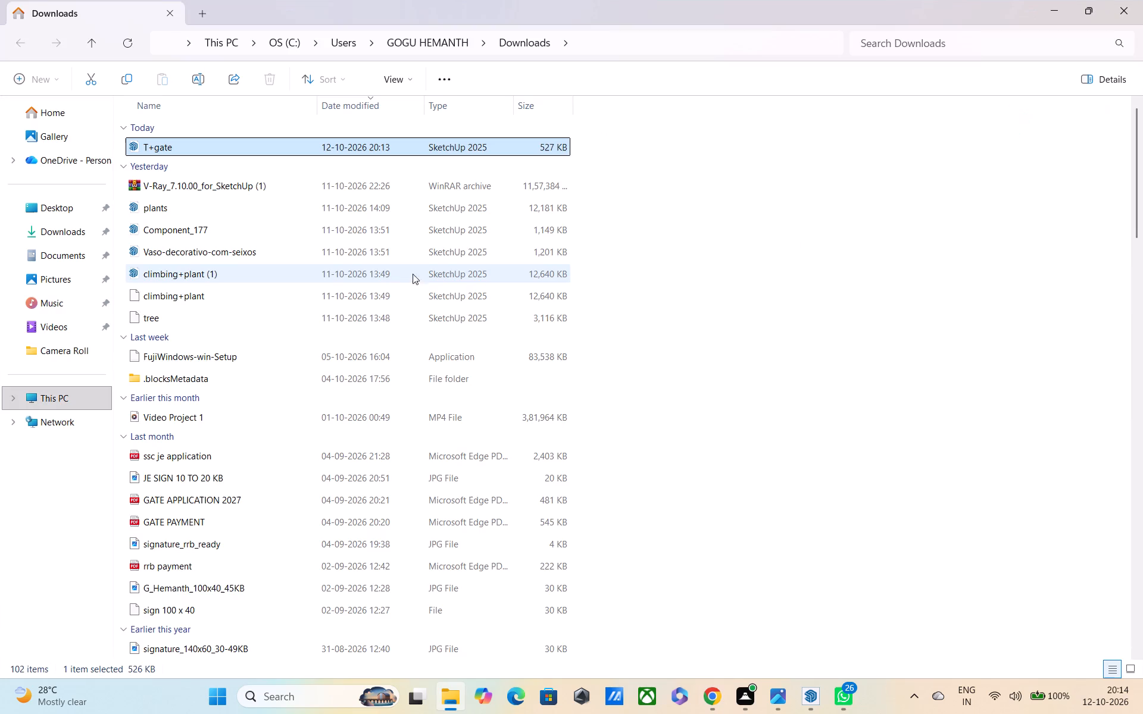
Open the climbing+plant (1) model from Downloads in its own SketchUp window and view the whole plant.
{"action": "double_click", "coordinate": [367, 273]}
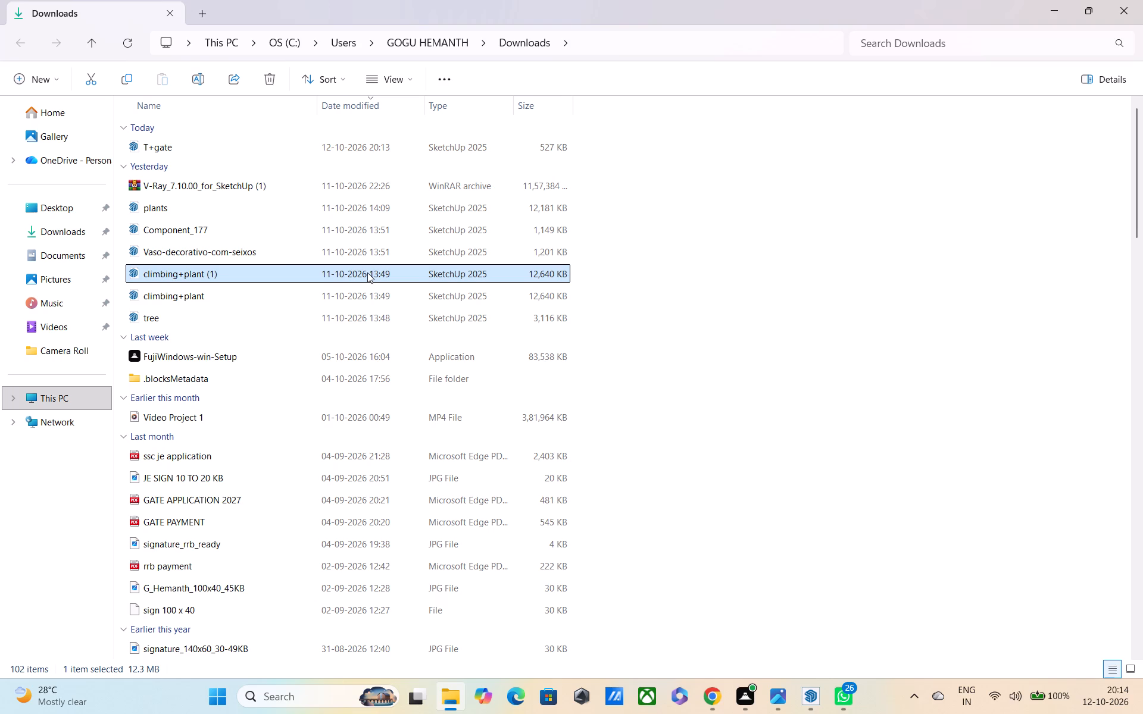
{"action": "double_click", "coordinate": [367, 273]}
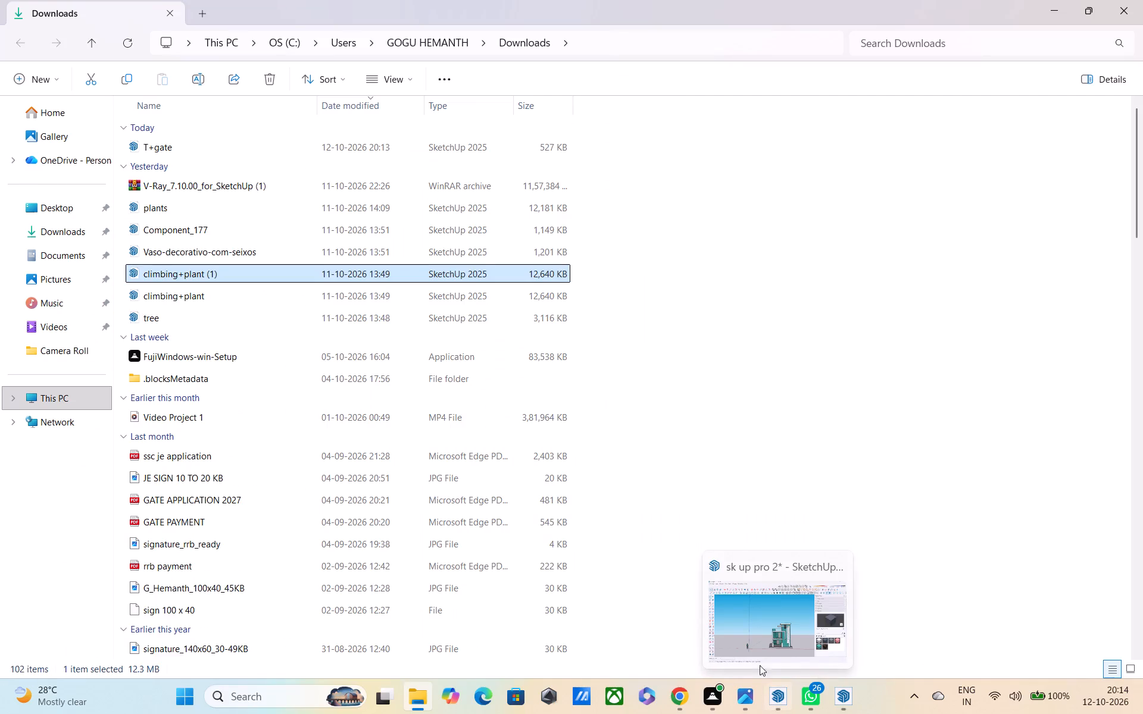
{"action": "left_click", "coordinate": [756, 643]}
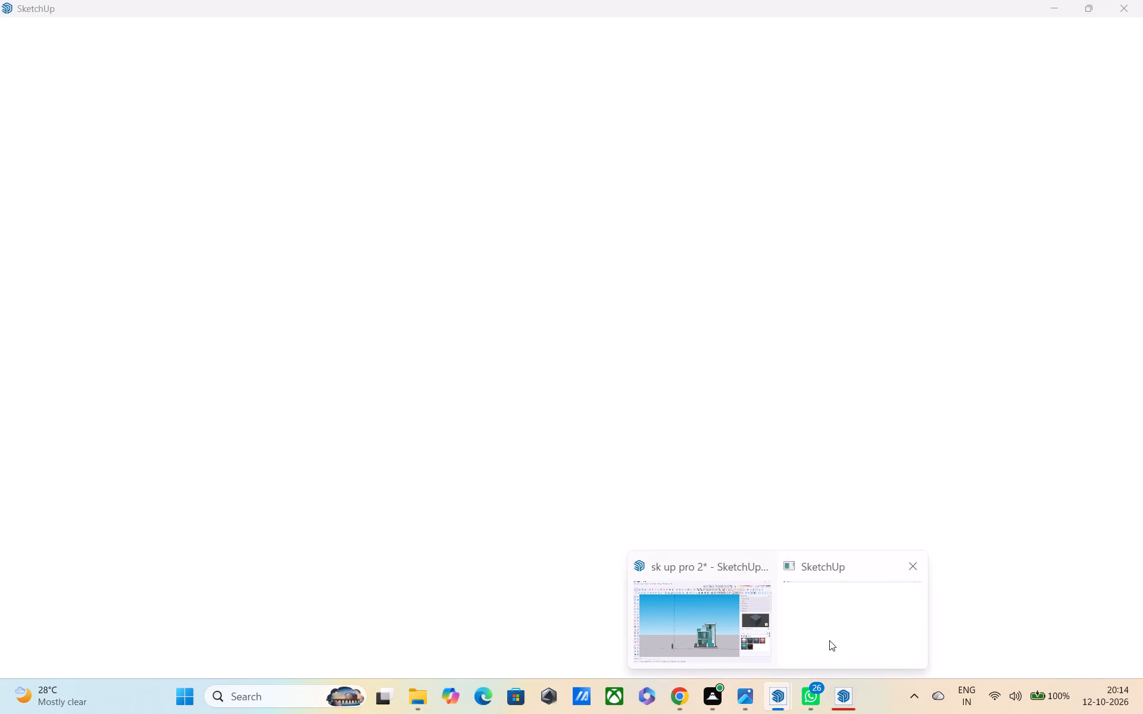
{"action": "left_click", "coordinate": [825, 627]}
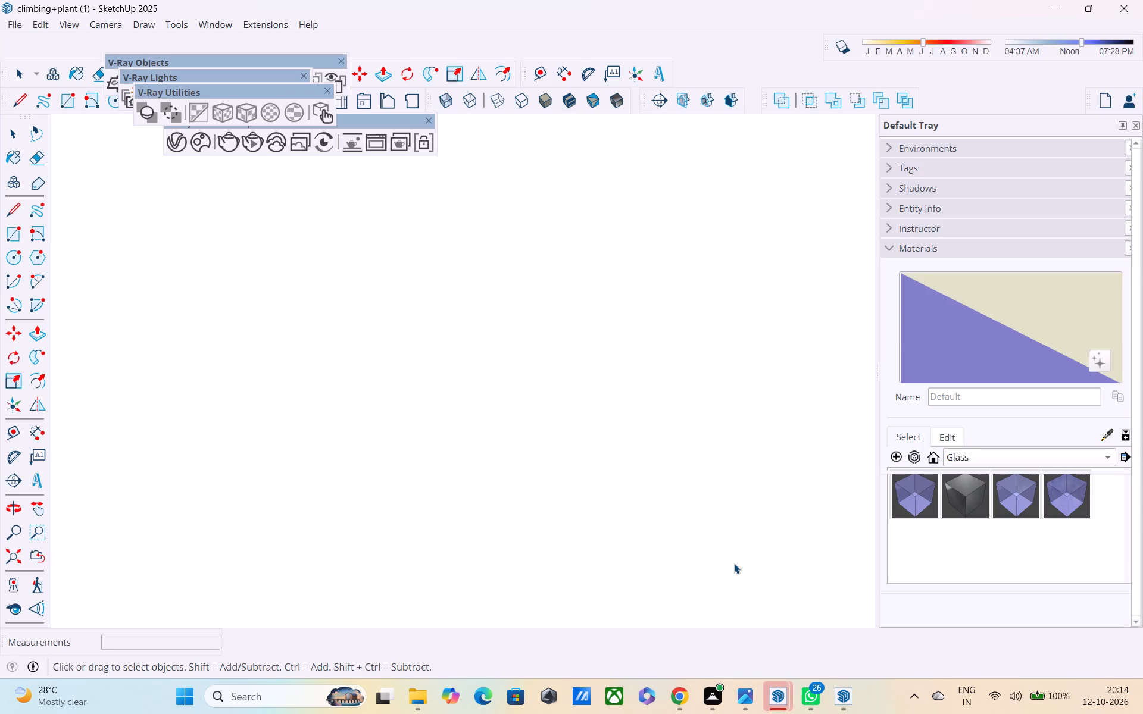
{"action": "scroll", "coordinate": [632, 538], "scroll_direction": "down", "scroll_amount": 3}
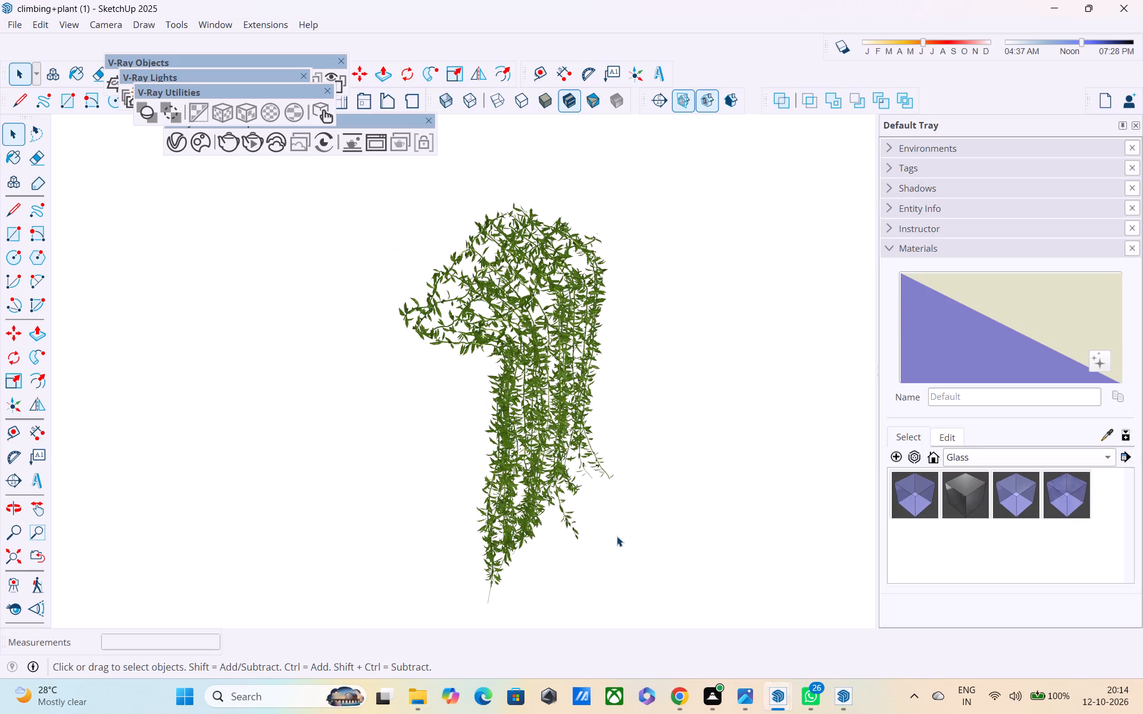
{"action": "key", "text": "Escape"}
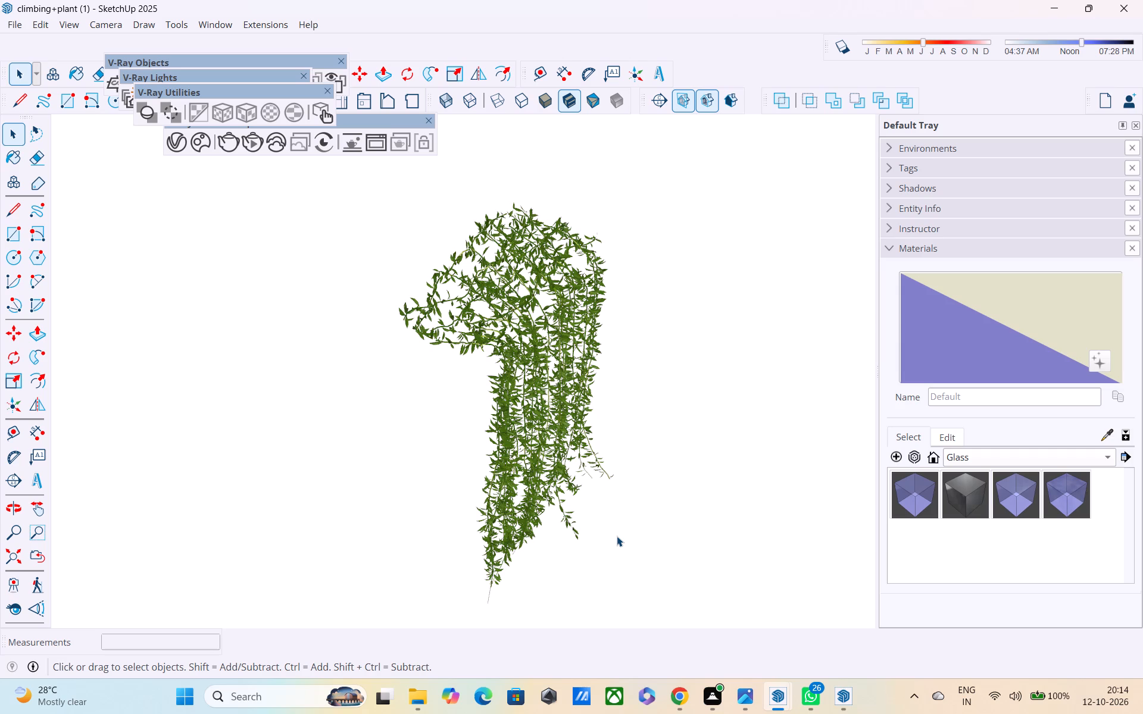
{"action": "scroll", "coordinate": [617, 536], "scroll_direction": "down", "scroll_amount": 2}
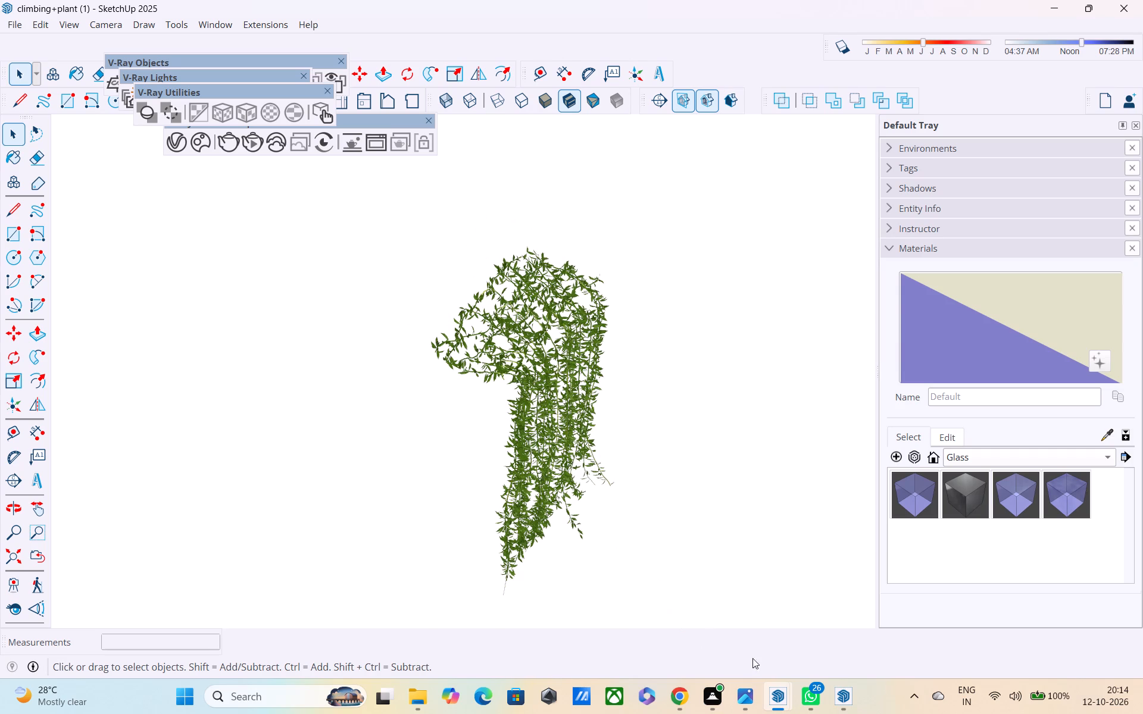
Open the second copy of climbing+plant (1) as read-only in the other SketchUp window.
{"action": "left_click", "coordinate": [830, 634]}
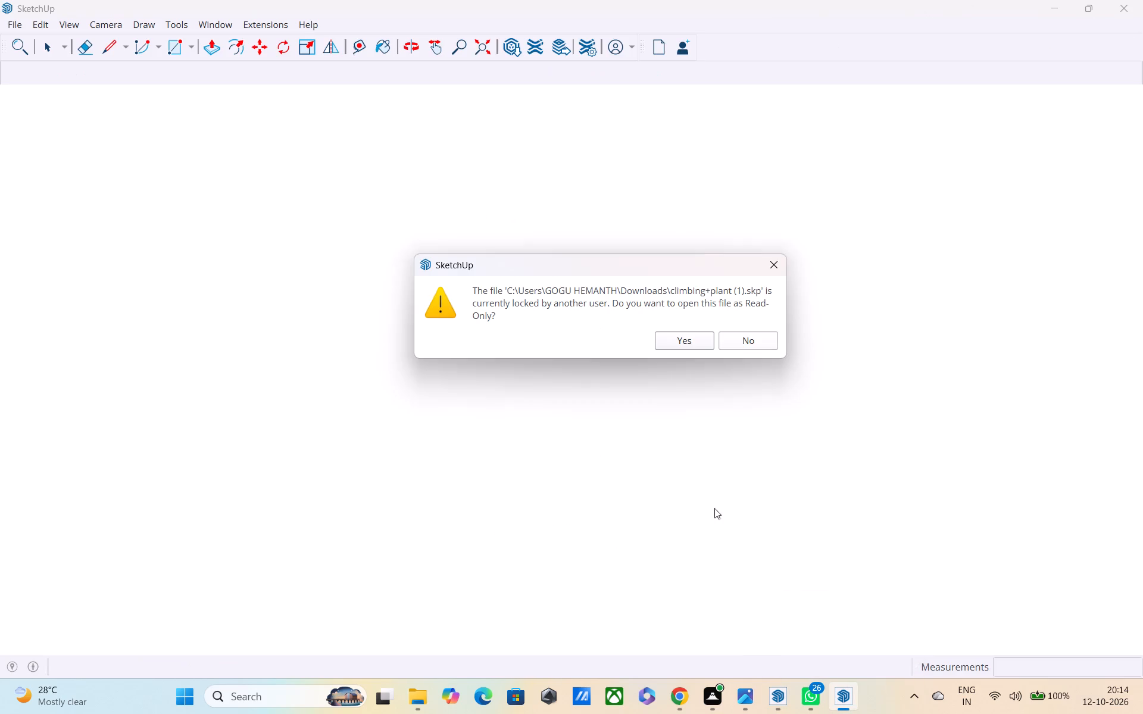
{"action": "left_click", "coordinate": [676, 345]}
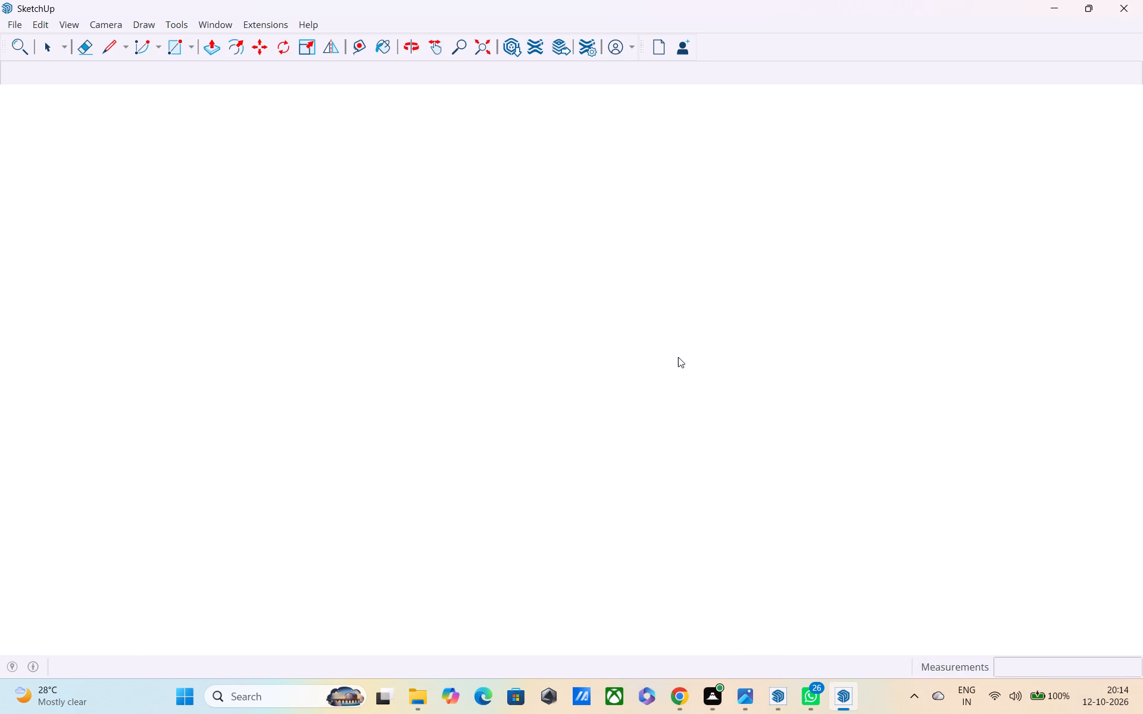
{"action": "scroll", "coordinate": [678, 357], "scroll_direction": "down", "scroll_amount": 8}
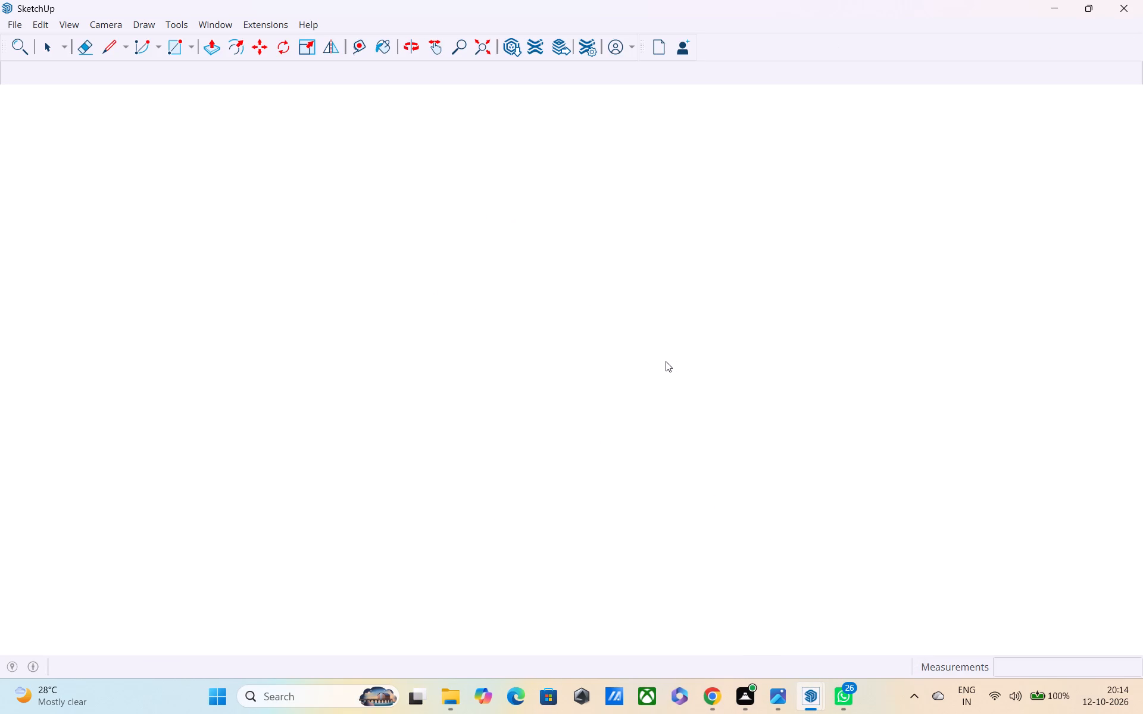
{"action": "scroll", "coordinate": [595, 359], "scroll_direction": "down", "scroll_amount": 18}
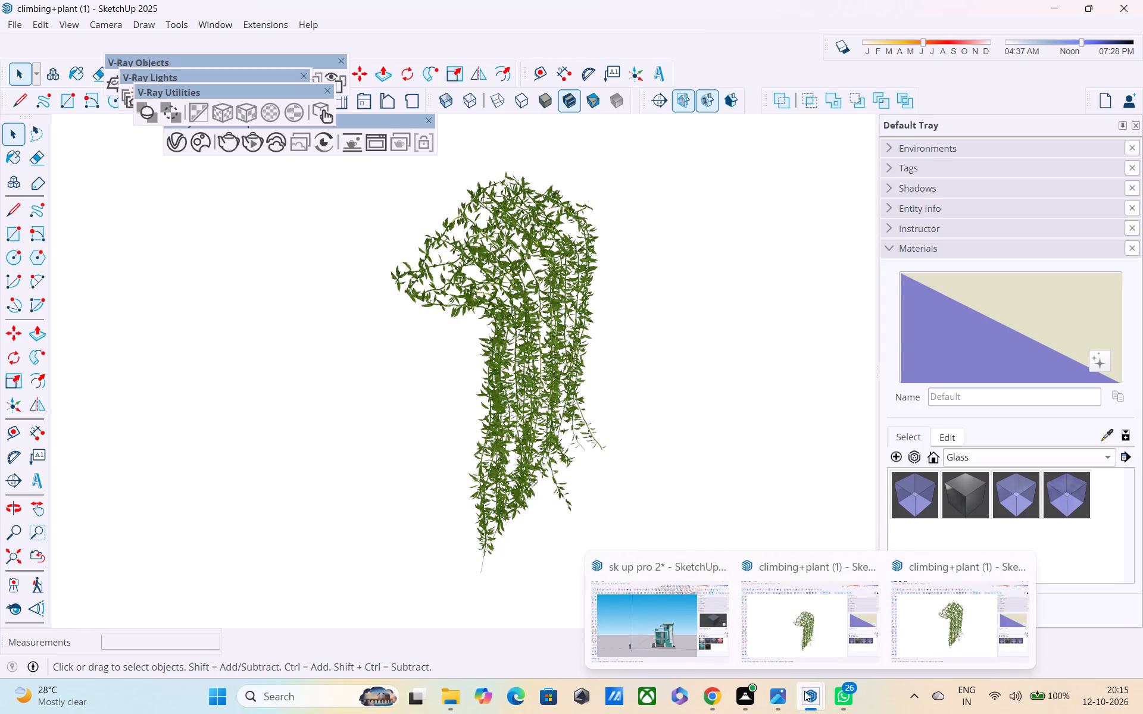
Return to the Downloads folder and open the T+gate model in a separate SketchUp window.
{"action": "left_click", "coordinate": [683, 630]}
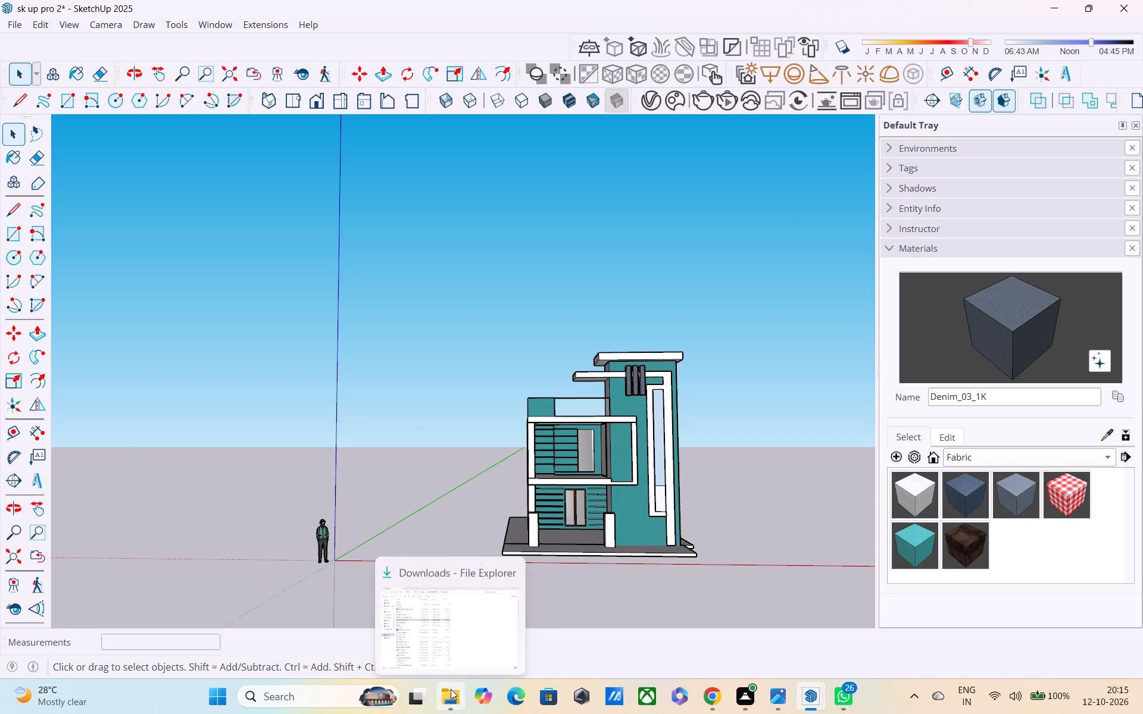
{"action": "left_click", "coordinate": [441, 635]}
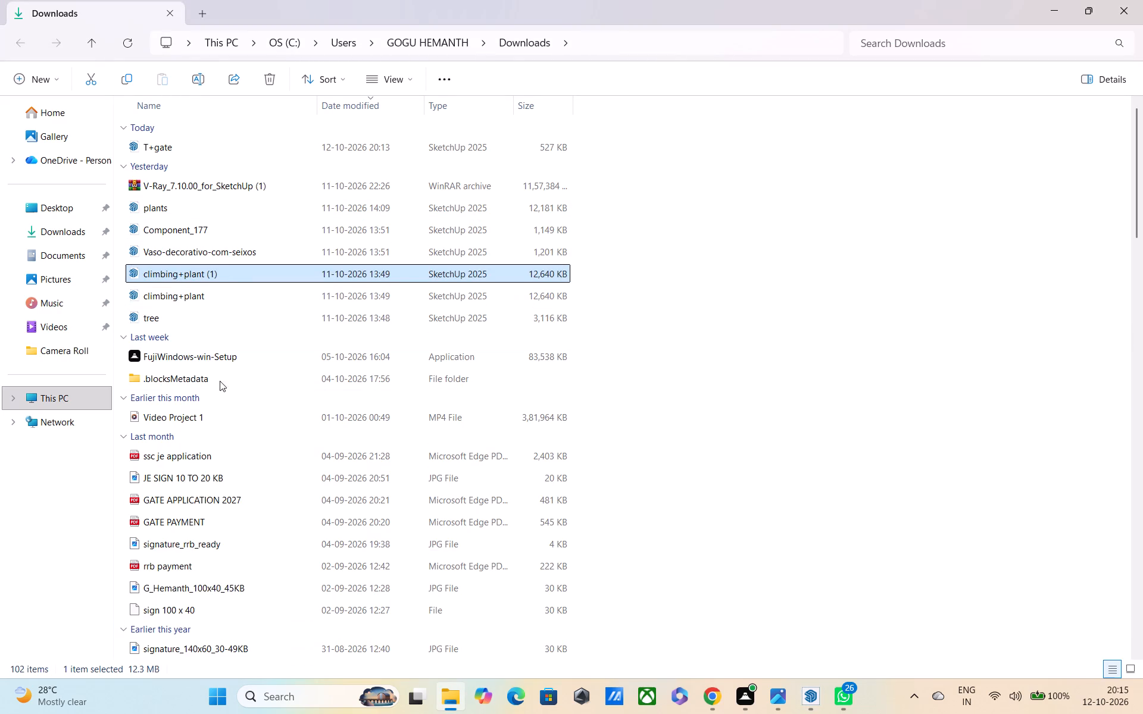
{"action": "key", "text": "Escape"}
{"action": "double_click", "coordinate": [295, 154]}
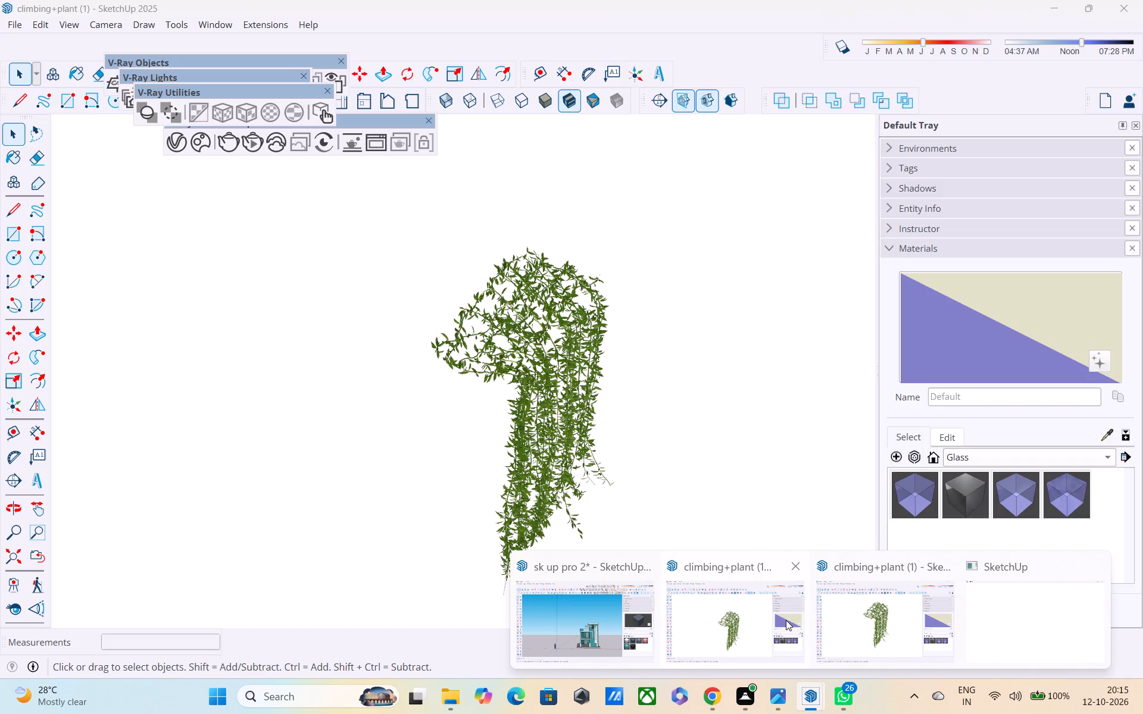
{"action": "left_click", "coordinate": [1001, 606]}
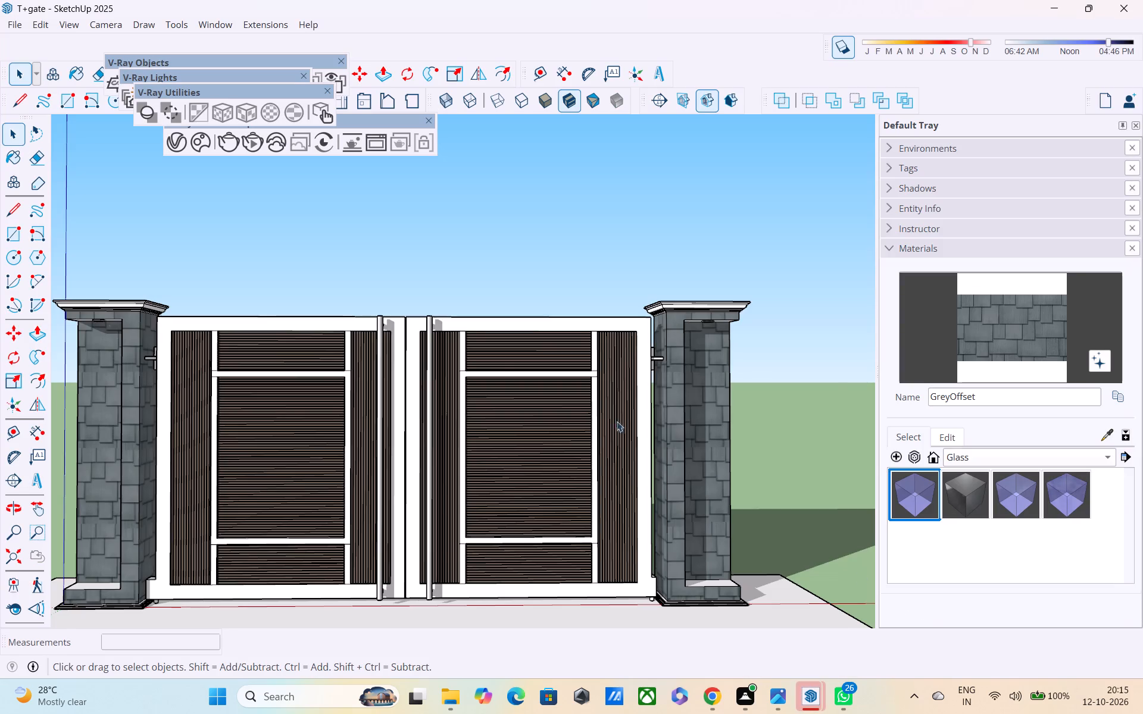
Copy the gate with its two stone pillars from T+gate and paste it into the sk up pro 2 model beside the house.
{"action": "scroll", "coordinate": [604, 415], "scroll_direction": "down", "scroll_amount": 6}
{"action": "left_click_drag", "start_coordinate": [251, 327], "coordinate": [723, 585]}
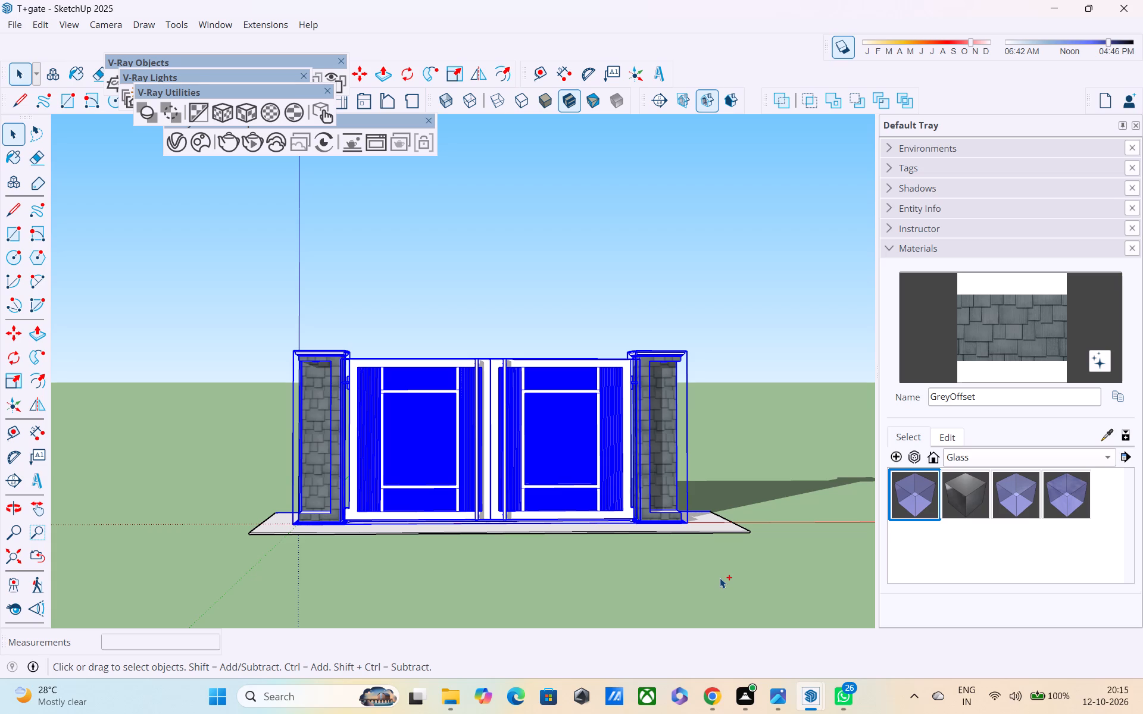
{"action": "key", "text": "ctrl+c"}
{"action": "scroll", "coordinate": [669, 511], "scroll_direction": "down", "scroll_amount": 2}
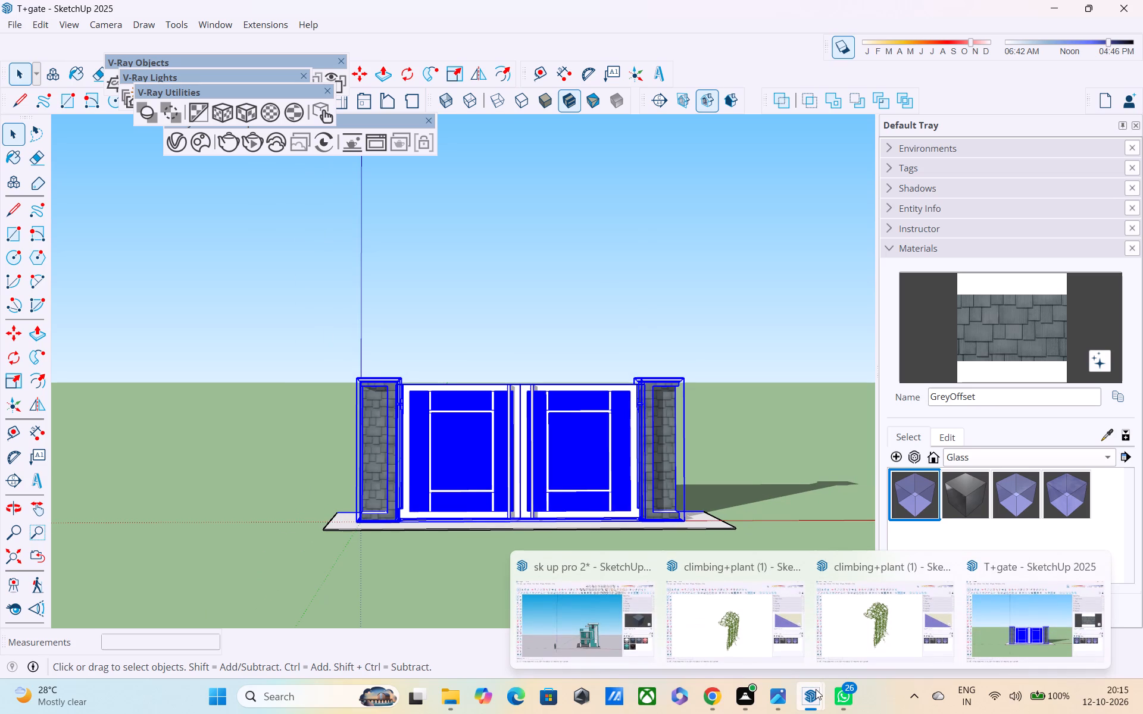
{"action": "left_click", "coordinate": [551, 621]}
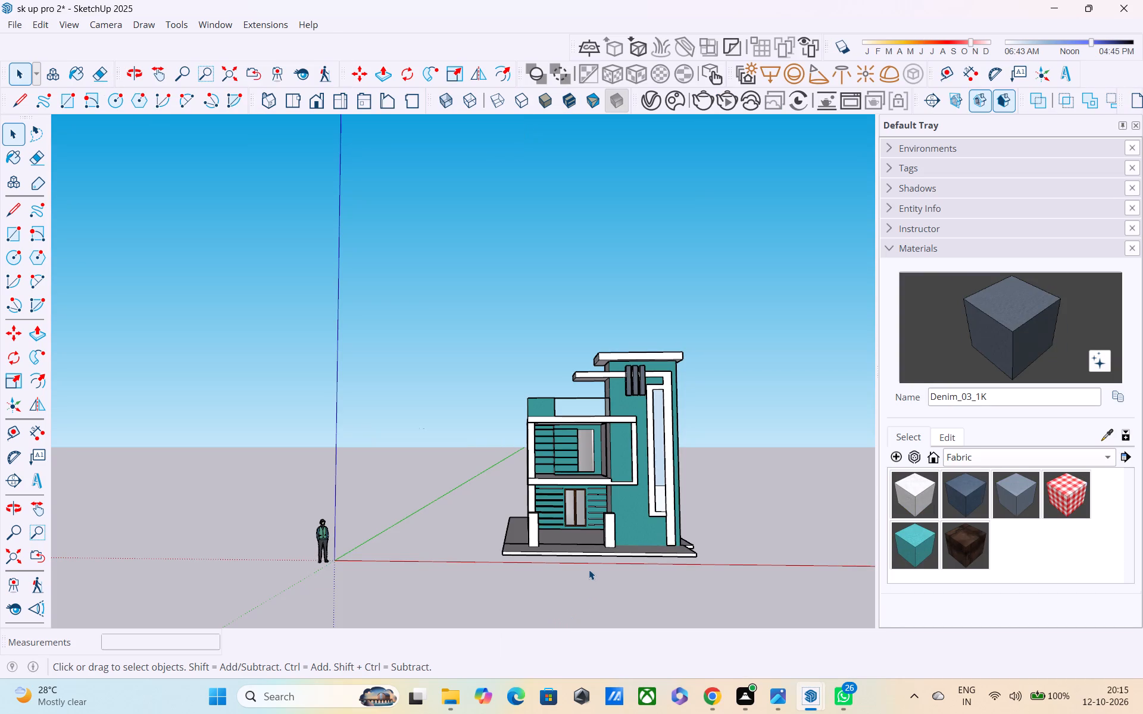
{"action": "key", "text": "ctrl+v"}
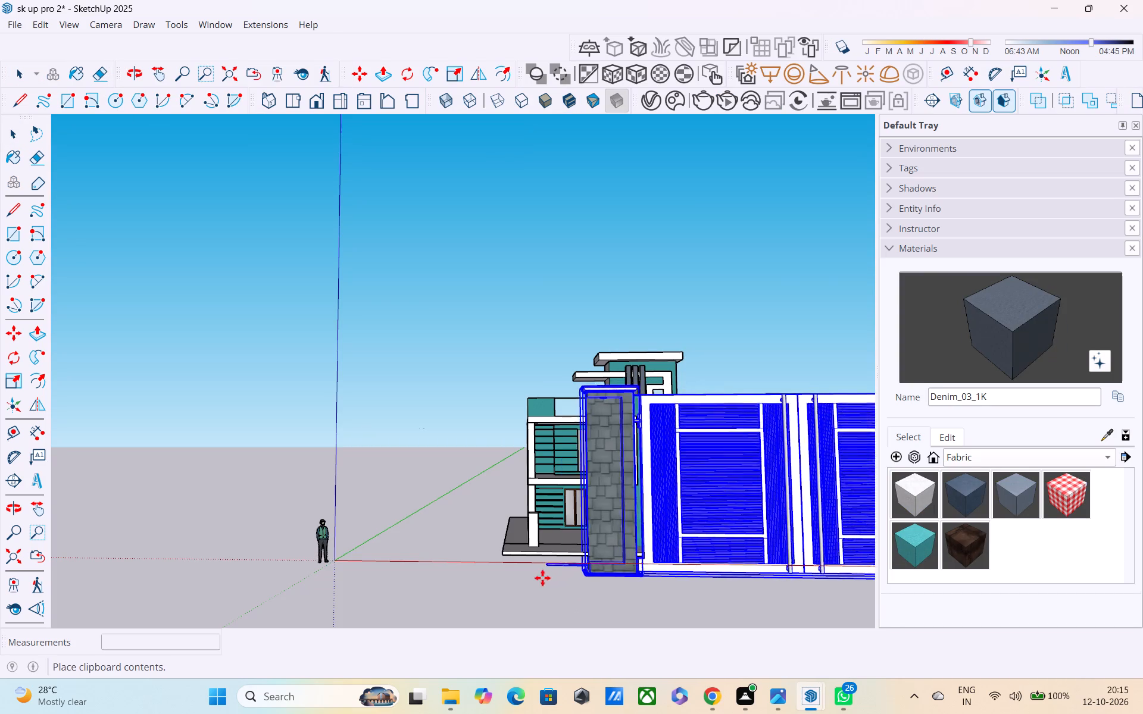
{"action": "scroll", "coordinate": [447, 588], "scroll_direction": "down", "scroll_amount": 3}
{"action": "scroll", "coordinate": [347, 604], "scroll_direction": "down", "scroll_amount": 4}
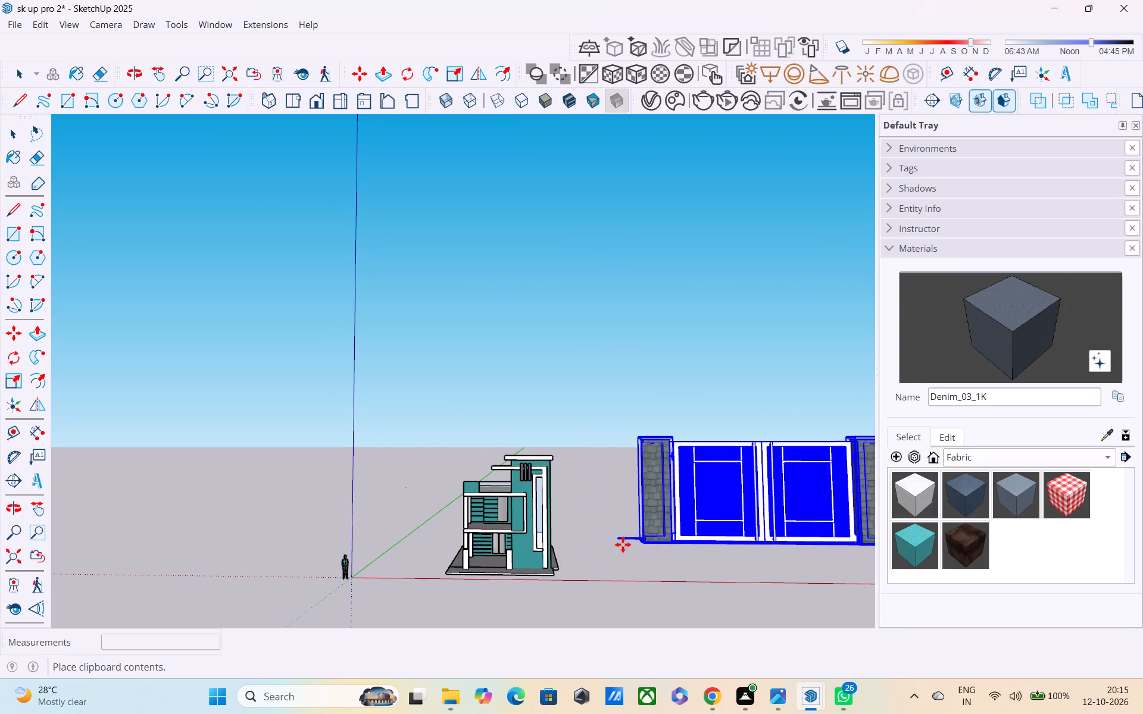
{"action": "left_click", "coordinate": [606, 560]}
{"action": "key", "text": "Escape"}
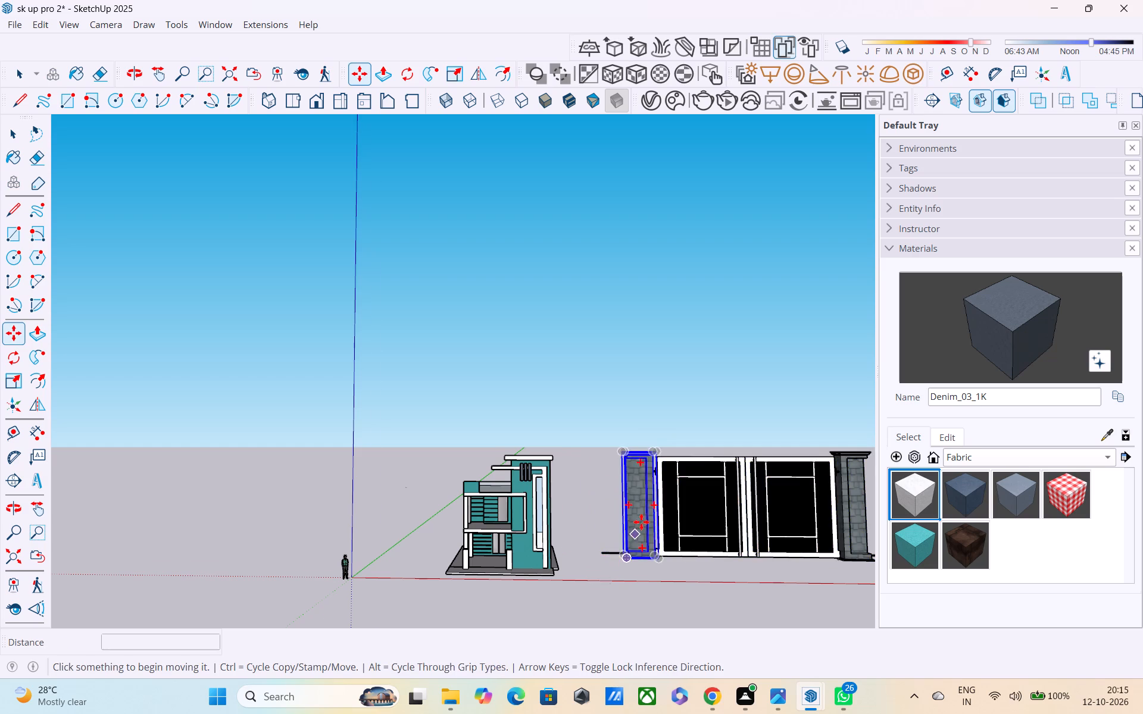
Select the whole pasted gate with its pillars and scale it down uniformly to about 0.43.
{"action": "scroll", "coordinate": [641, 522], "scroll_direction": "down", "scroll_amount": 3}
{"action": "left_click_drag", "start_coordinate": [622, 446], "coordinate": [682, 506]}
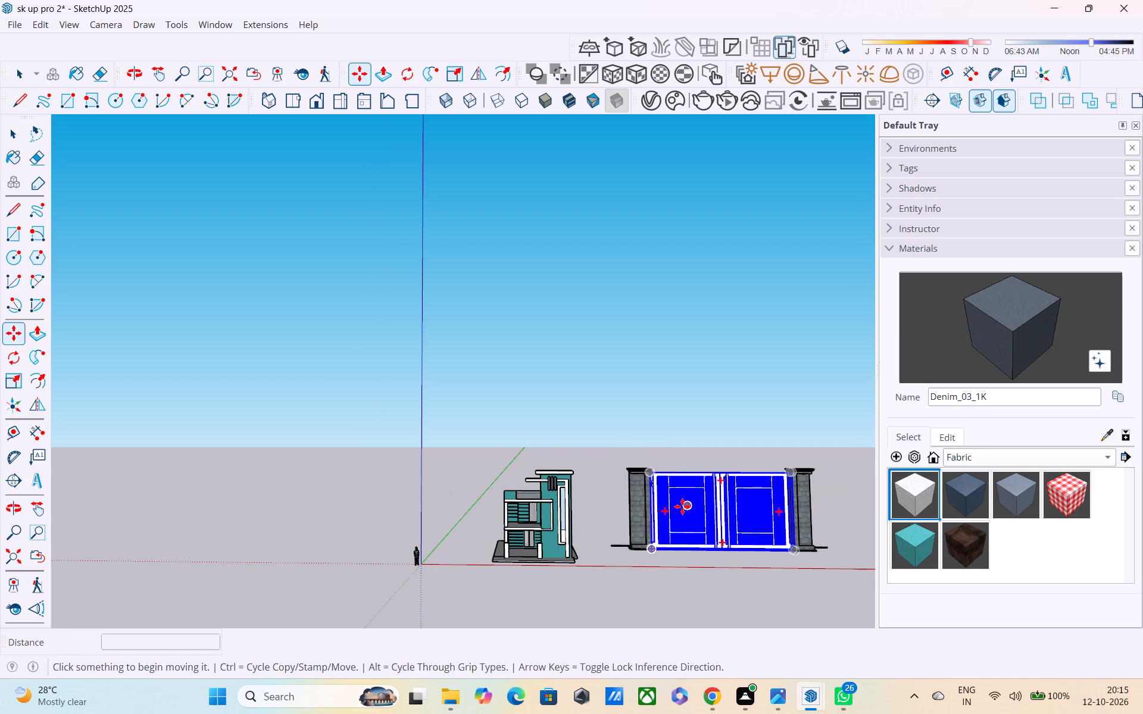
{"action": "key", "text": "Escape"}
{"action": "key", "text": "space"}
{"action": "left_click_drag", "start_coordinate": [608, 429], "coordinate": [736, 558]}
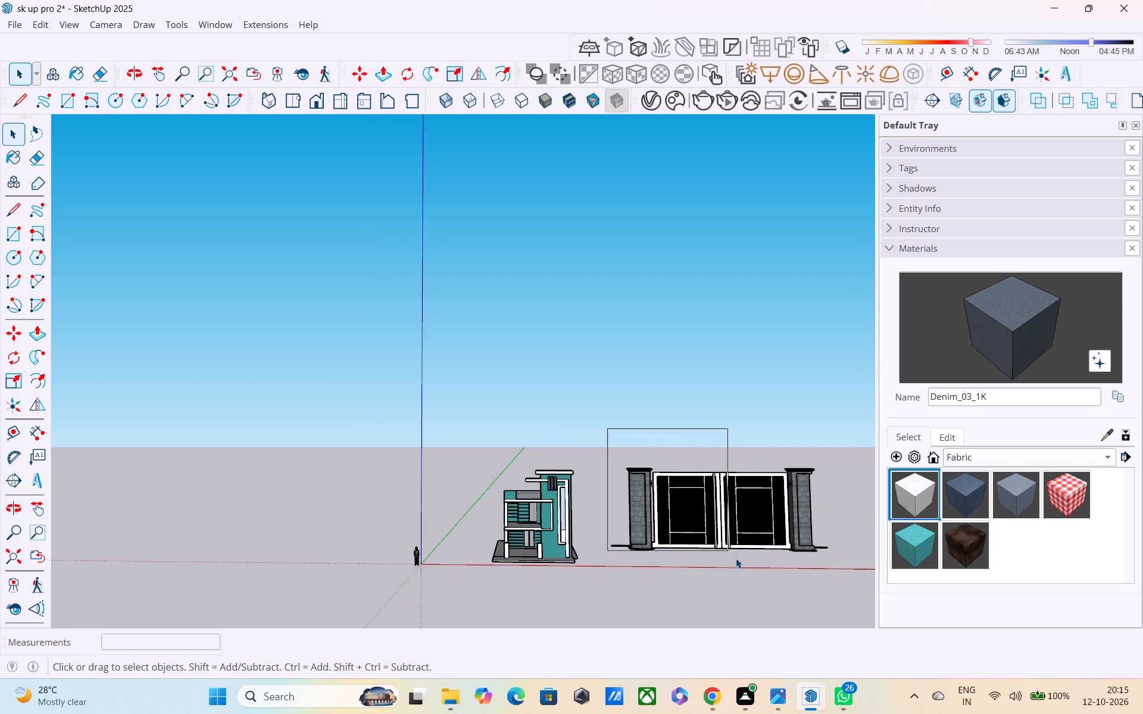
{"action": "left_click_drag", "start_coordinate": [736, 558], "coordinate": [831, 595]}
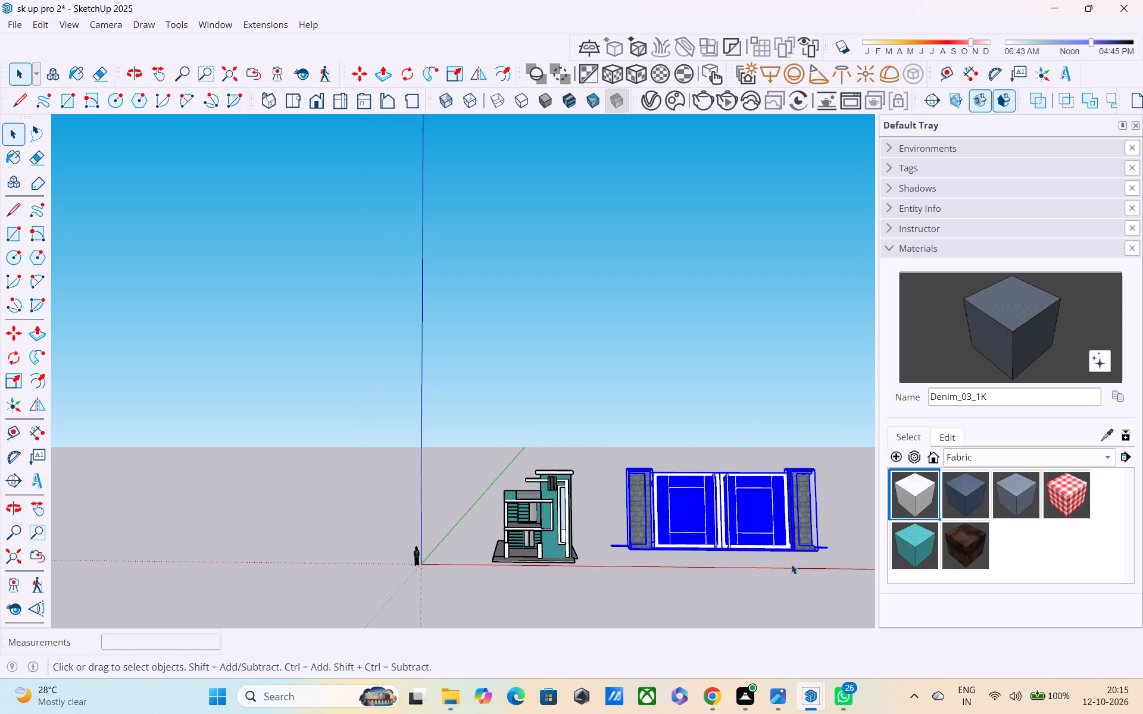
{"action": "key", "text": "s"}
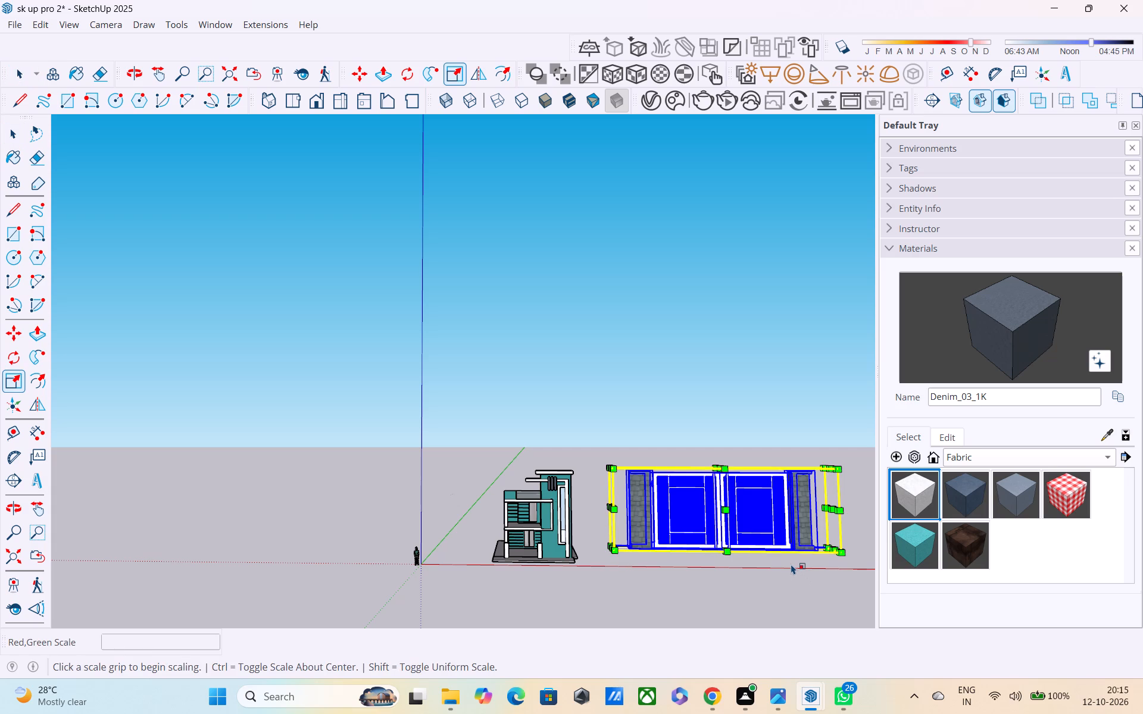
{"action": "left_click", "coordinate": [613, 549]}
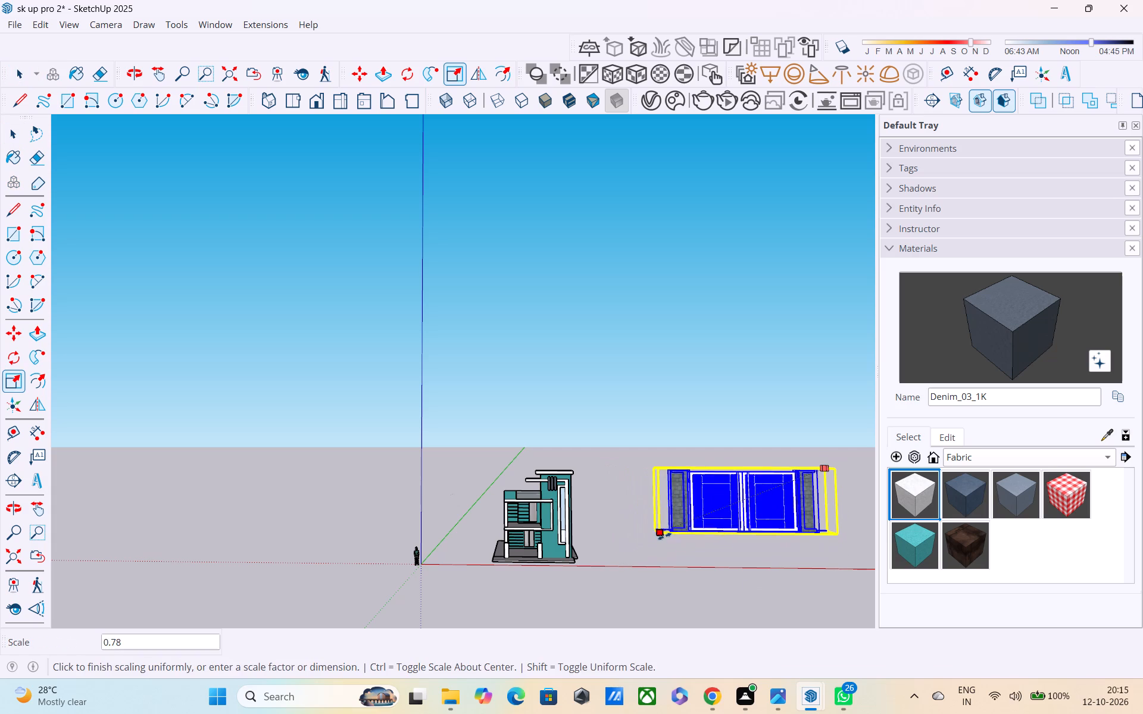
{"action": "left_click", "coordinate": [745, 519]}
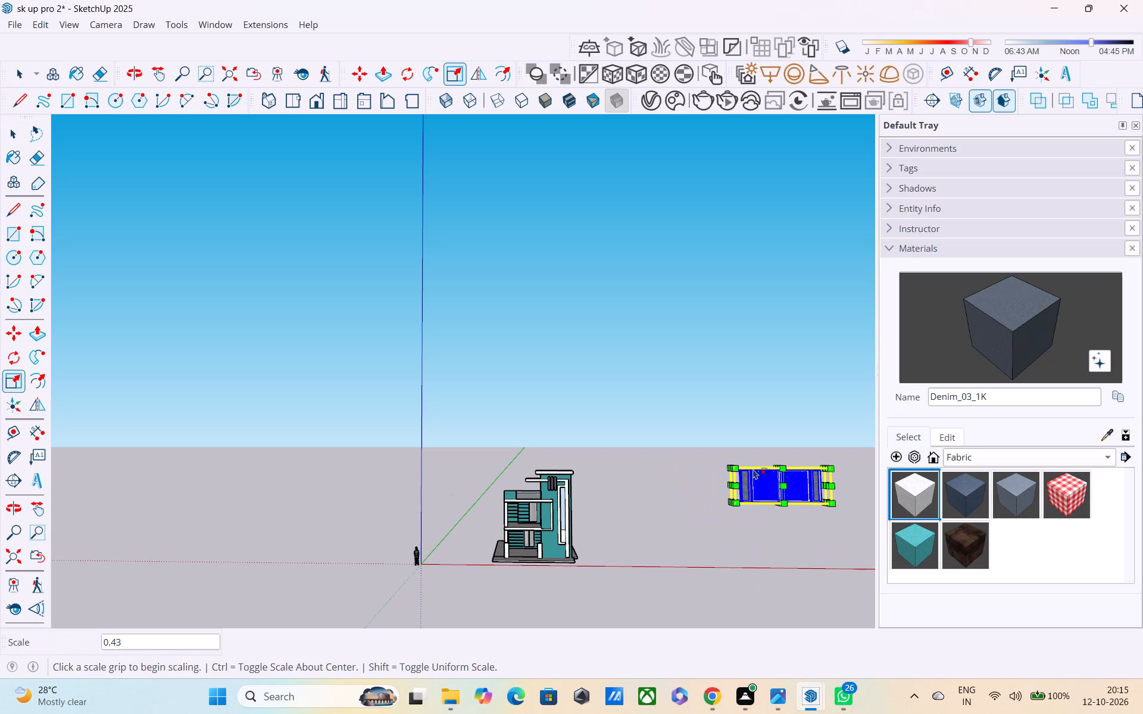
{"action": "middle_click_drag", "start_coordinate": [751, 458], "coordinate": [664, 593]}
{"action": "scroll", "coordinate": [719, 457], "scroll_direction": "up", "scroll_amount": 2}
{"action": "key", "text": "Escape"}
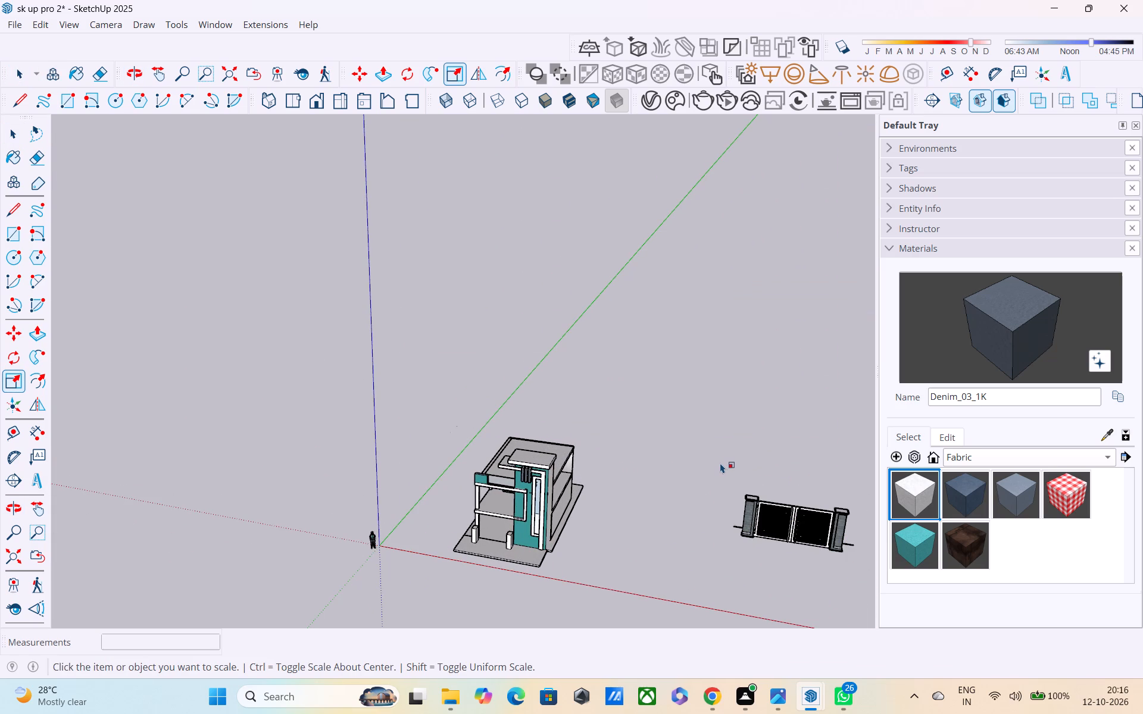
Select the whole gate with both stone pillars and move it about 51' so it stands just beside the house.
{"action": "left_click_drag", "start_coordinate": [721, 464], "coordinate": [817, 566]}
{"action": "key", "text": "space"}
{"action": "left_click_drag", "start_coordinate": [729, 444], "coordinate": [754, 475]}
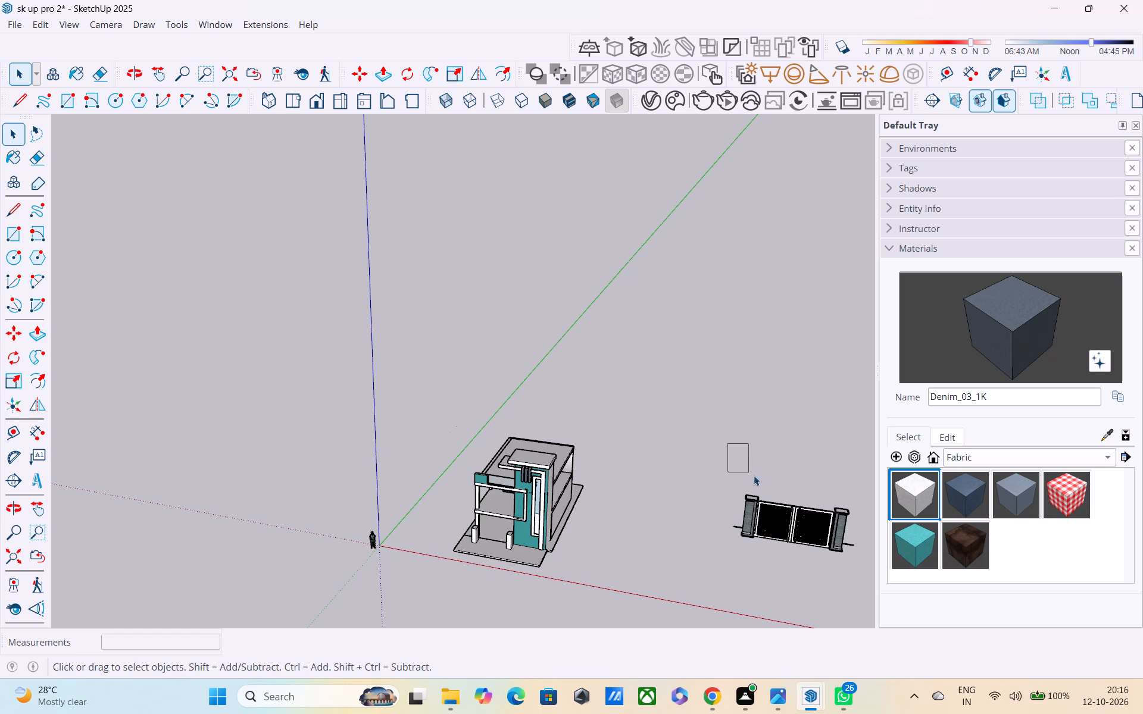
{"action": "left_click_drag", "start_coordinate": [754, 475], "coordinate": [871, 601]}
{"action": "middle_click_drag", "start_coordinate": [815, 531], "coordinate": [823, 443]}
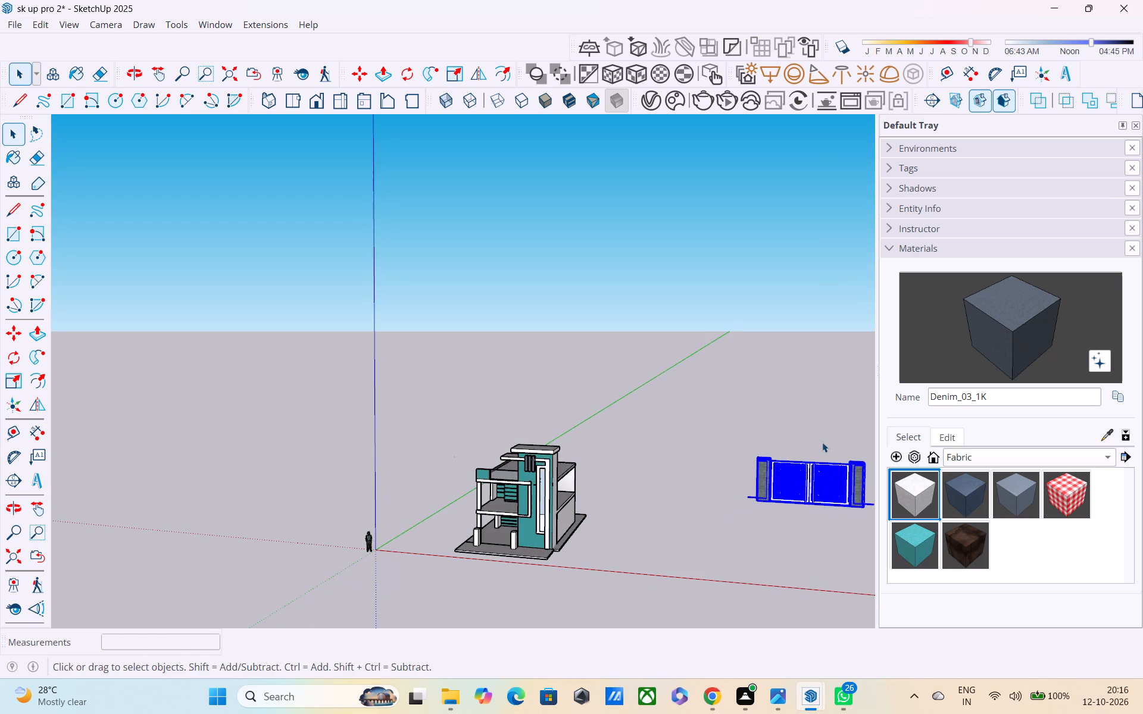
{"action": "middle_click_drag", "start_coordinate": [819, 442], "coordinate": [633, 422], "text": "shift"}
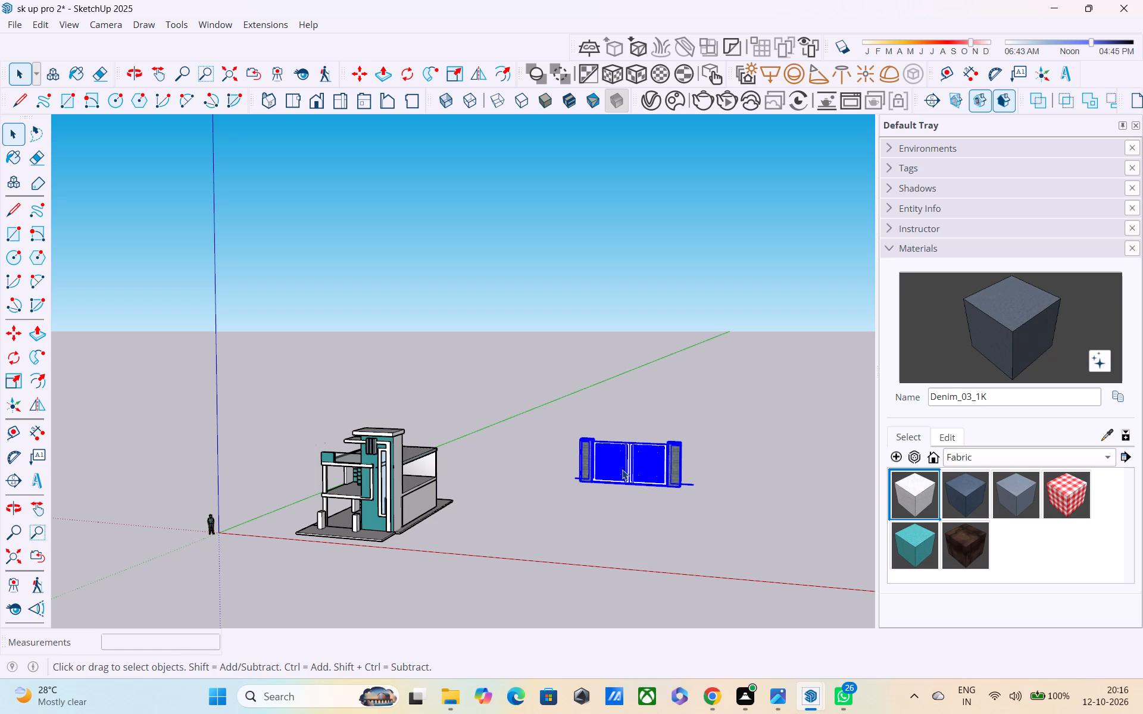
{"action": "key", "text": "m"}
{"action": "left_click", "coordinate": [586, 483]}
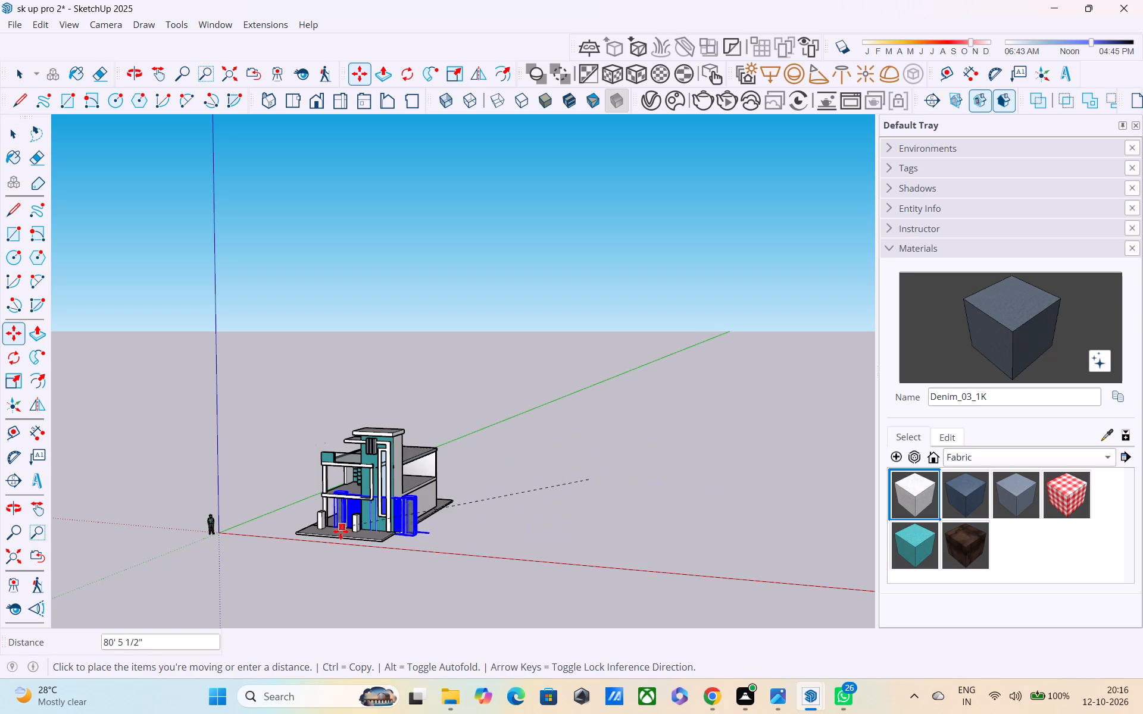
{"action": "scroll", "coordinate": [335, 531], "scroll_direction": "up", "scroll_amount": 1}
{"action": "middle_click_drag", "start_coordinate": [354, 541], "coordinate": [538, 554]}
{"action": "scroll", "coordinate": [538, 554], "scroll_direction": "up", "scroll_amount": 1}
{"action": "scroll", "coordinate": [458, 557], "scroll_direction": "down", "scroll_amount": 4}
{"action": "scroll", "coordinate": [381, 594], "scroll_direction": "down", "scroll_amount": 1}
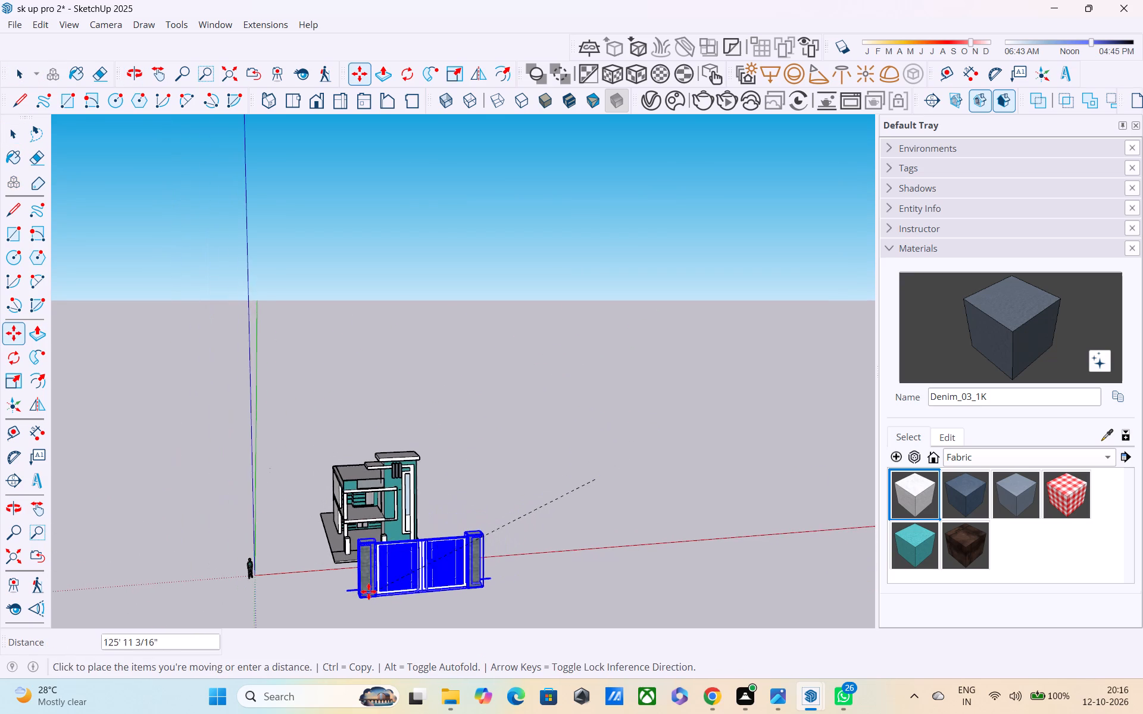
{"action": "scroll", "coordinate": [368, 591], "scroll_direction": "down", "scroll_amount": 1}
{"action": "middle_click_drag", "start_coordinate": [367, 580], "coordinate": [375, 471]}
{"action": "scroll", "coordinate": [375, 471], "scroll_direction": "up", "scroll_amount": 1}
{"action": "scroll", "coordinate": [375, 475], "scroll_direction": "down", "scroll_amount": 1}
{"action": "middle_click_drag", "start_coordinate": [375, 507], "coordinate": [378, 414], "text": "shift"}
{"action": "middle_click_drag", "start_coordinate": [392, 471], "coordinate": [332, 587]}
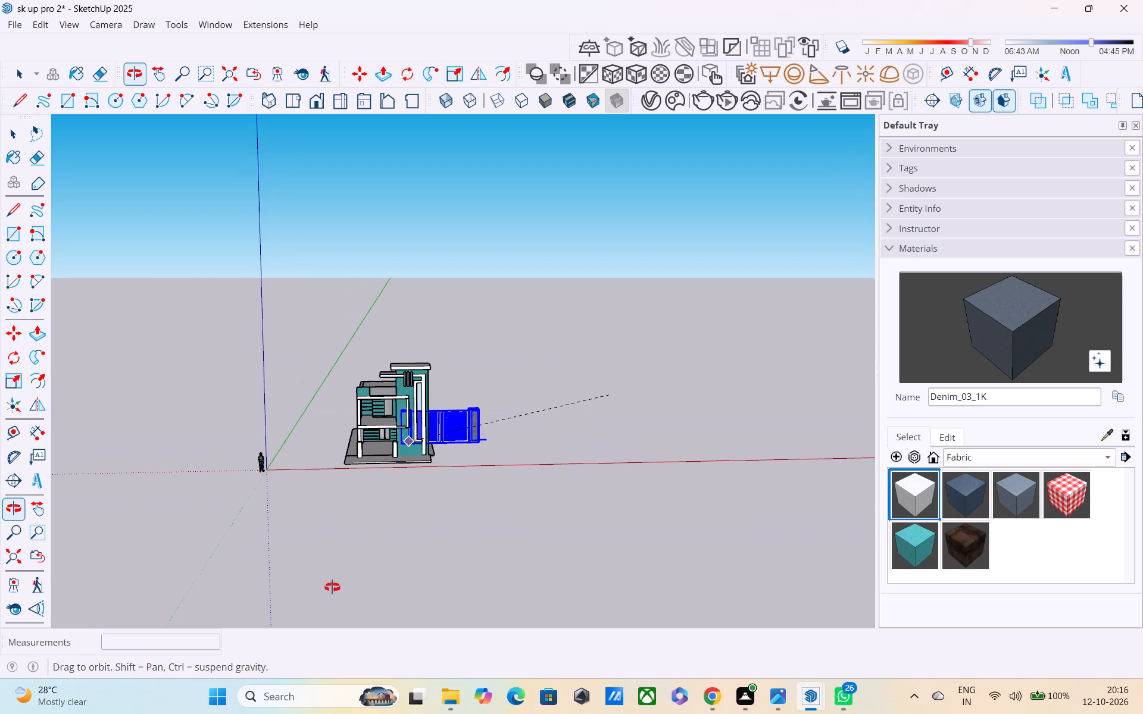
{"action": "middle_click_drag", "start_coordinate": [332, 587], "coordinate": [331, 590]}
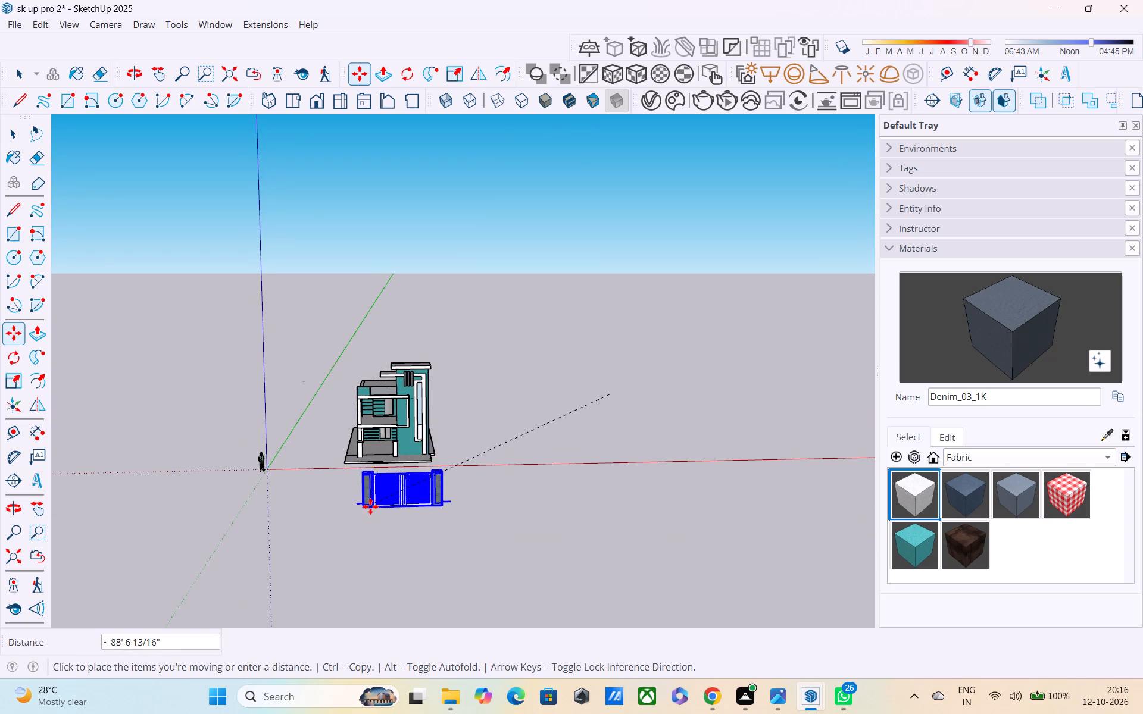
{"action": "left_click", "coordinate": [471, 453]}
Scale the gate and its stone pillars down uniformly from a corner to bring it nearer the porch opening's size.
{"action": "key", "text": "s"}
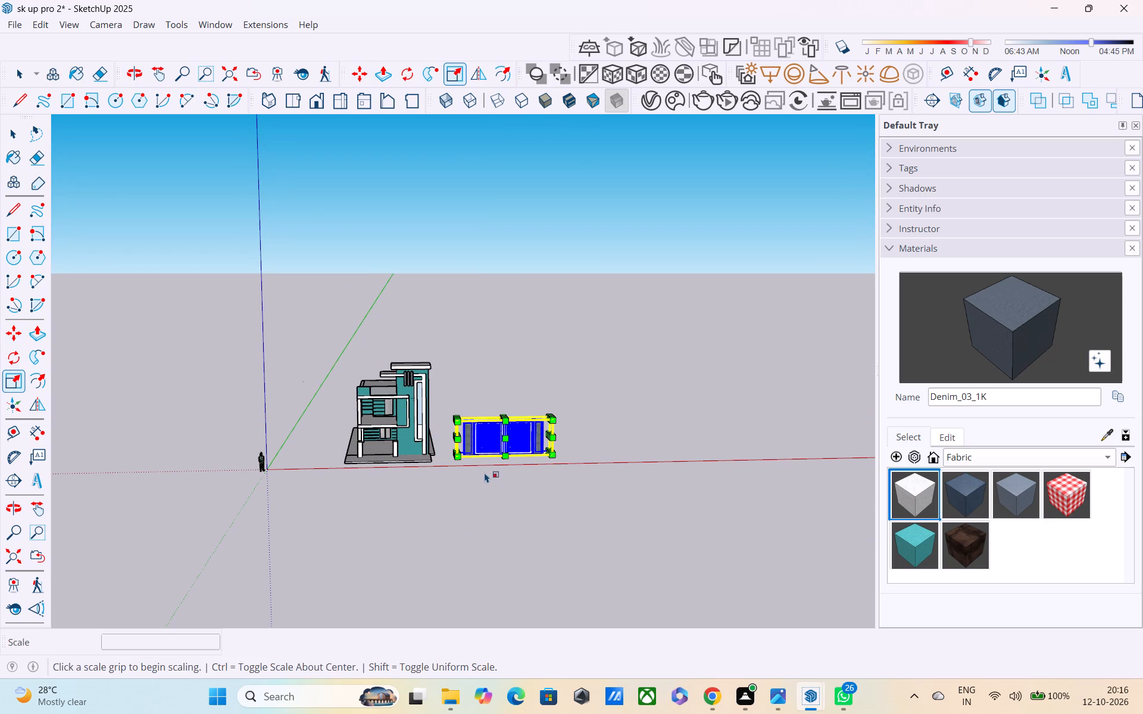
{"action": "left_click", "coordinate": [455, 455]}
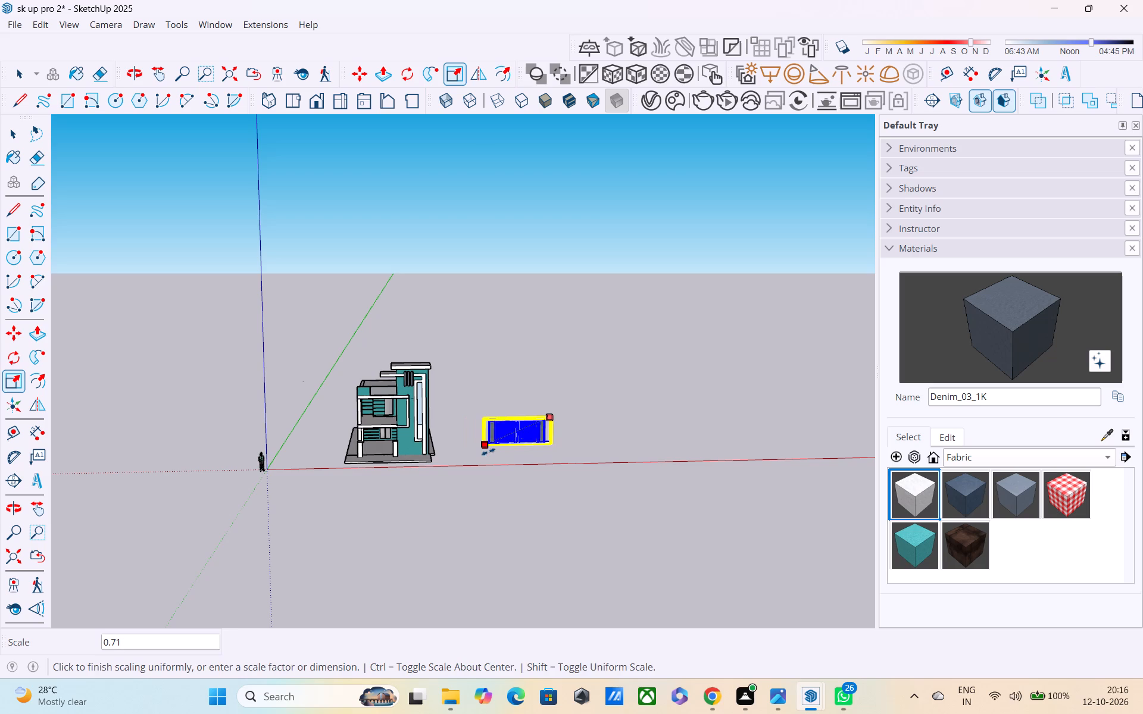
{"action": "left_click", "coordinate": [495, 449]}
Reselect the whole gate and move it about 45' 5" onto the house's front slab, behind the white porch pillars.
{"action": "key", "text": "space"}
{"action": "left_click_drag", "start_coordinate": [489, 402], "coordinate": [563, 453]}
{"action": "key", "text": "m"}
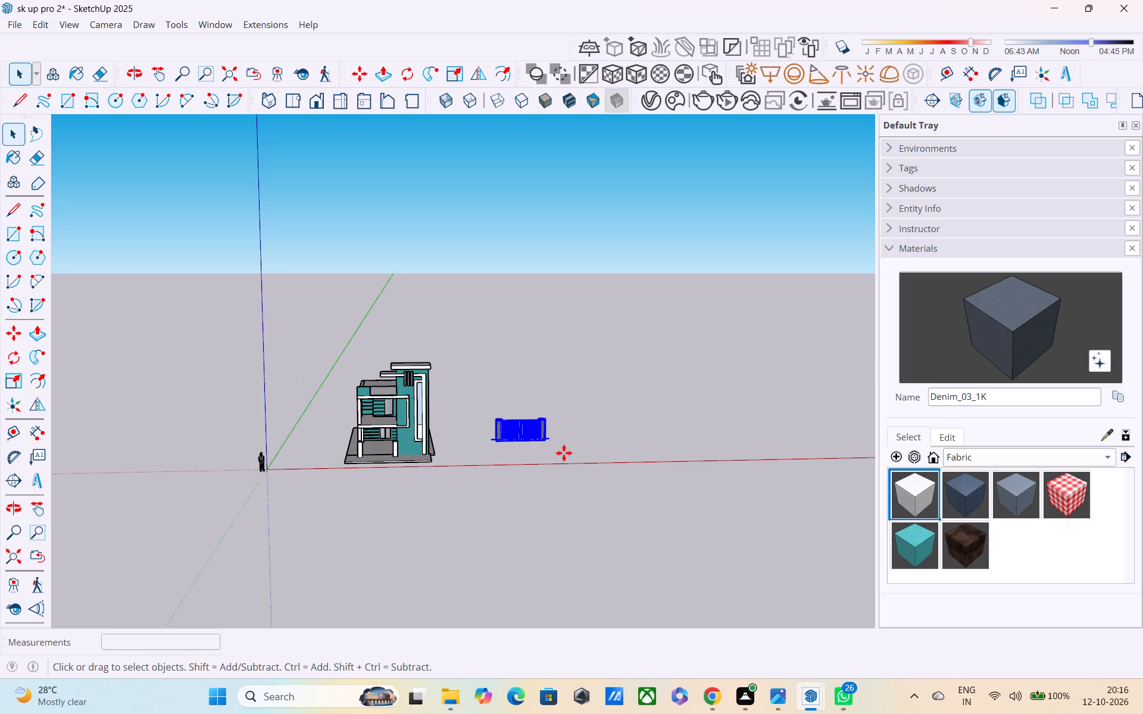
{"action": "left_click", "coordinate": [506, 440]}
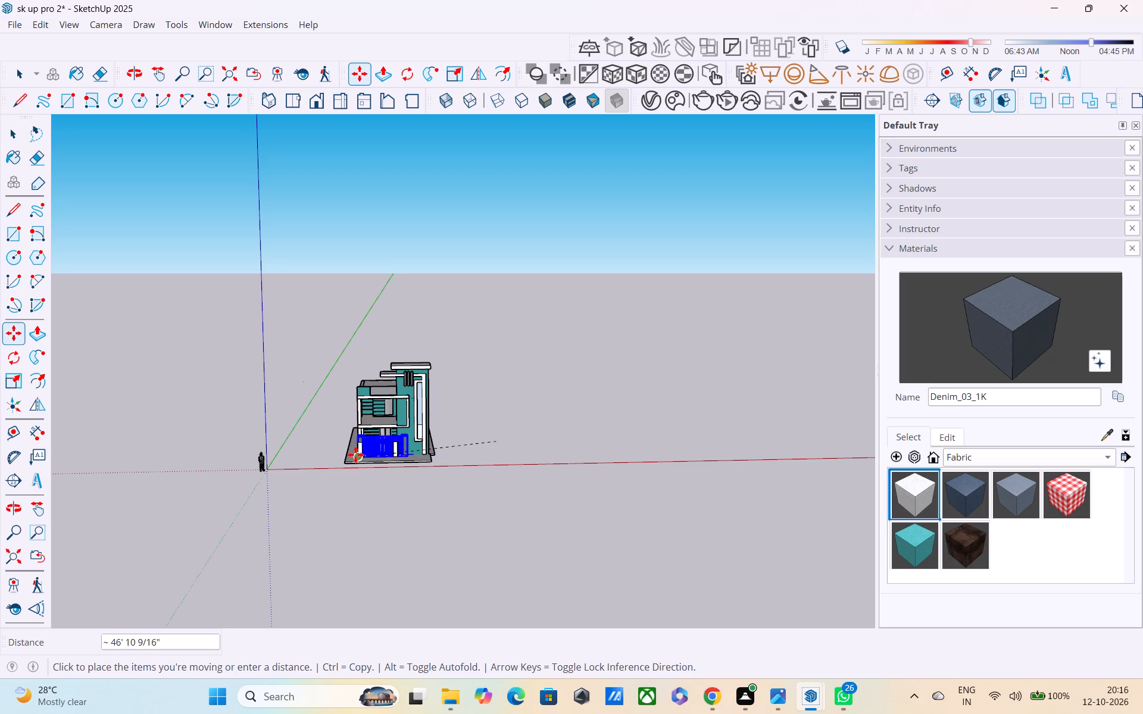
{"action": "scroll", "coordinate": [355, 455], "scroll_direction": "up", "scroll_amount": 9}
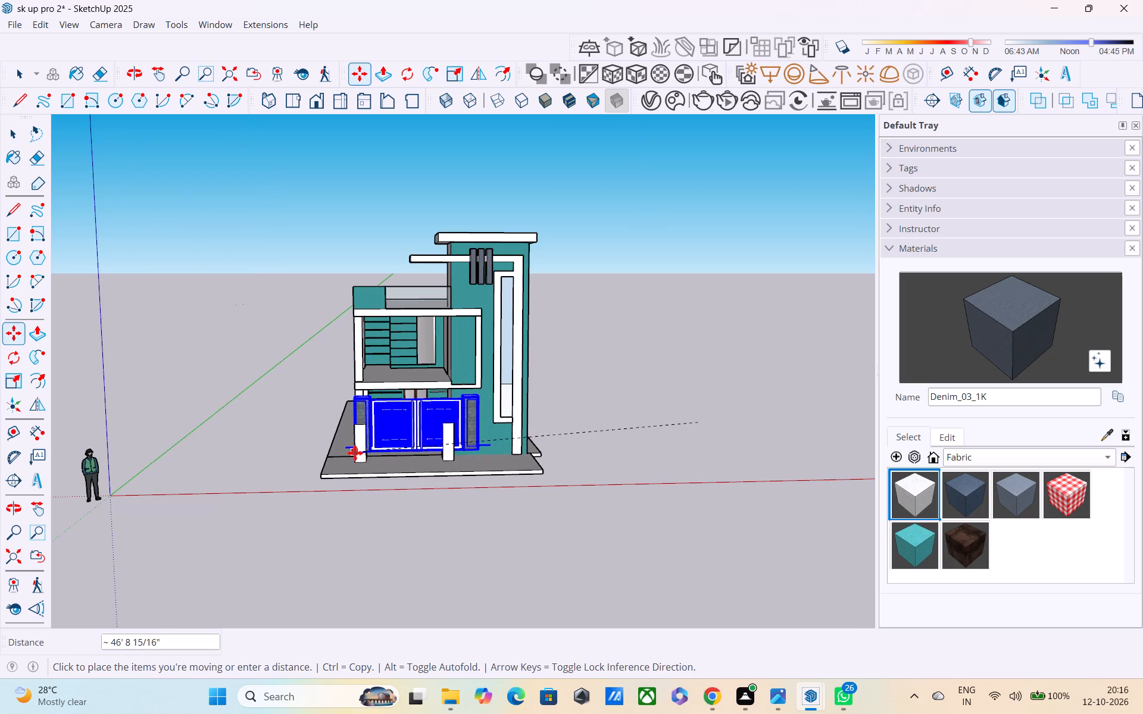
{"action": "left_click", "coordinate": [366, 467]}
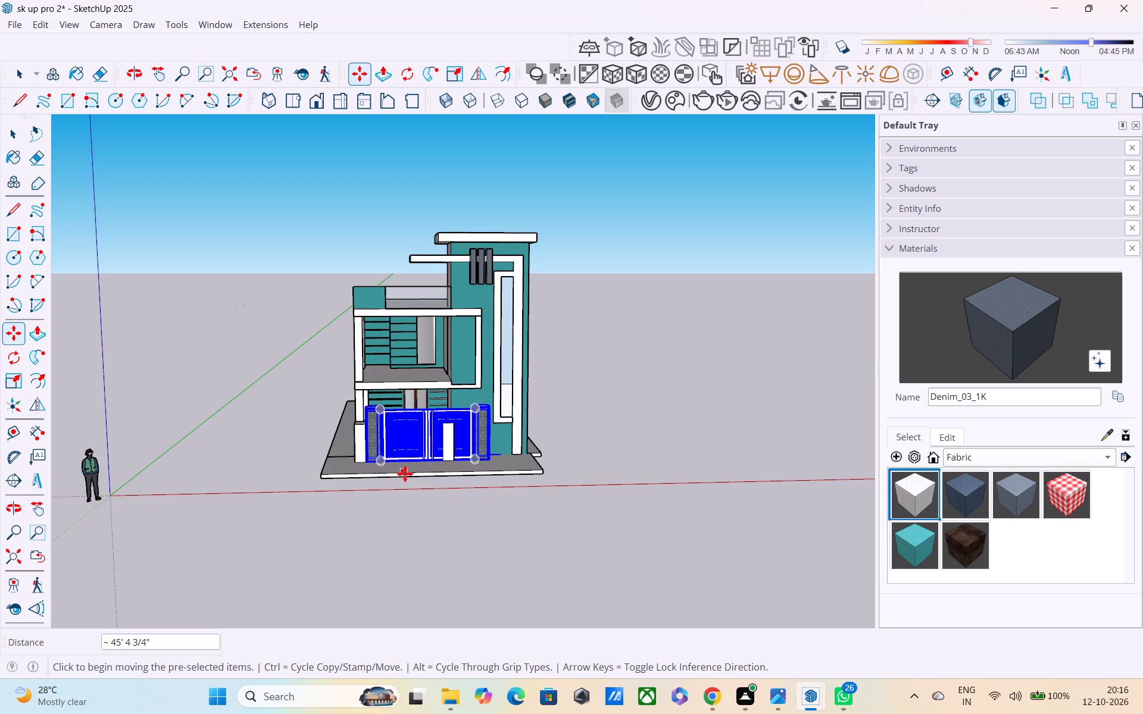
Fit the gate between the two short white porch pillars by scaling its height to 1.12 and the whole assembly uniformly to 0.63.
{"action": "key", "text": "s"}
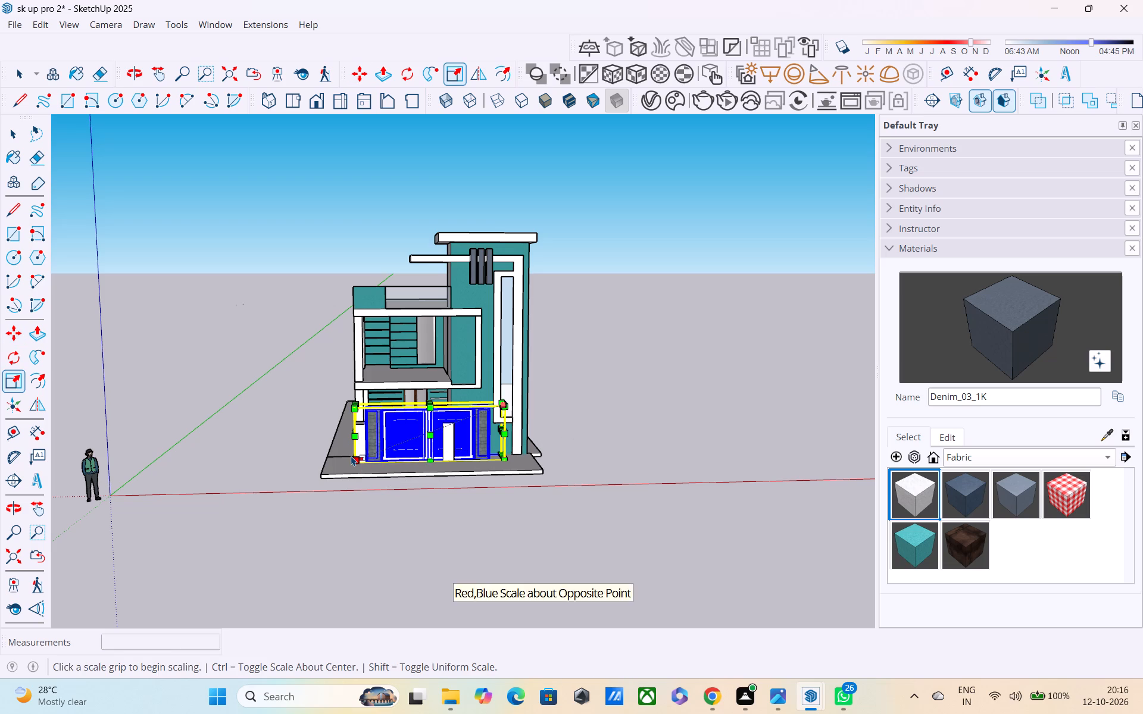
{"action": "left_click", "coordinate": [351, 456]}
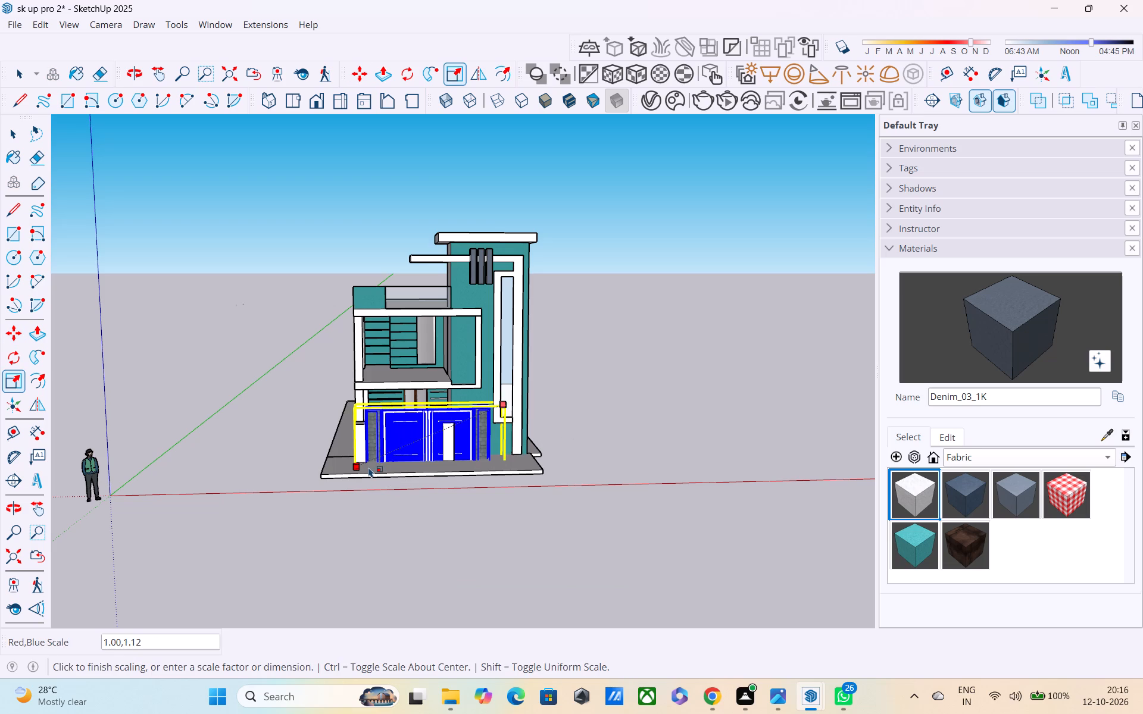
{"action": "left_click", "coordinate": [368, 467]}
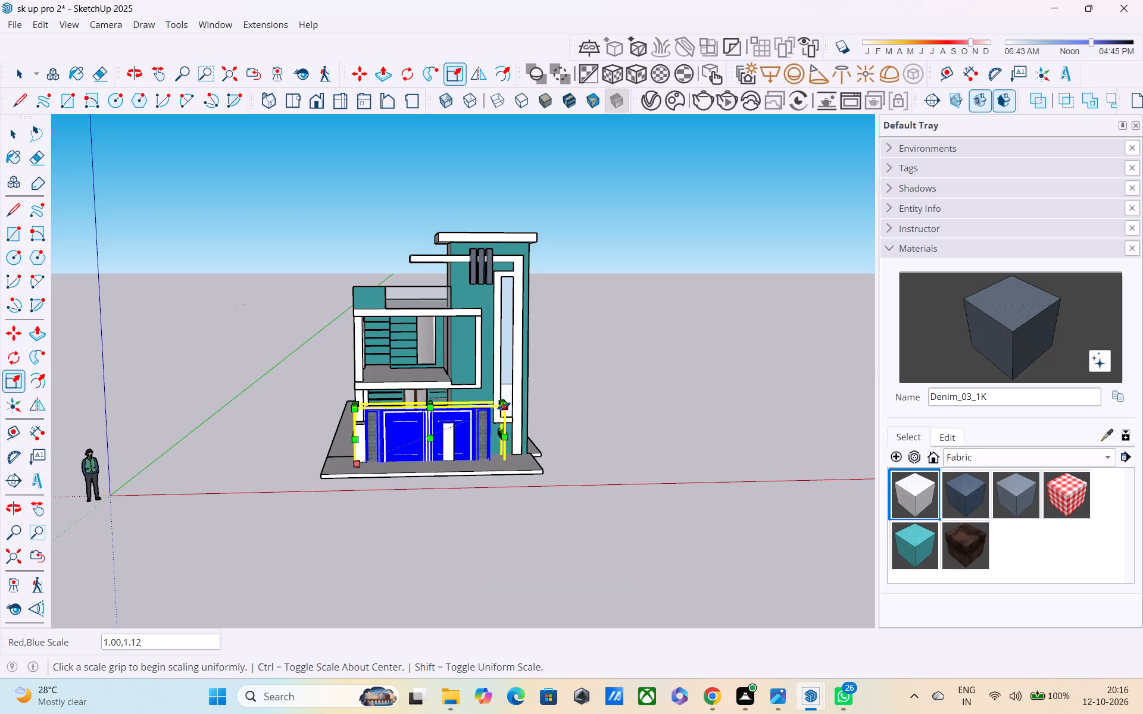
{"action": "left_click", "coordinate": [504, 406]}
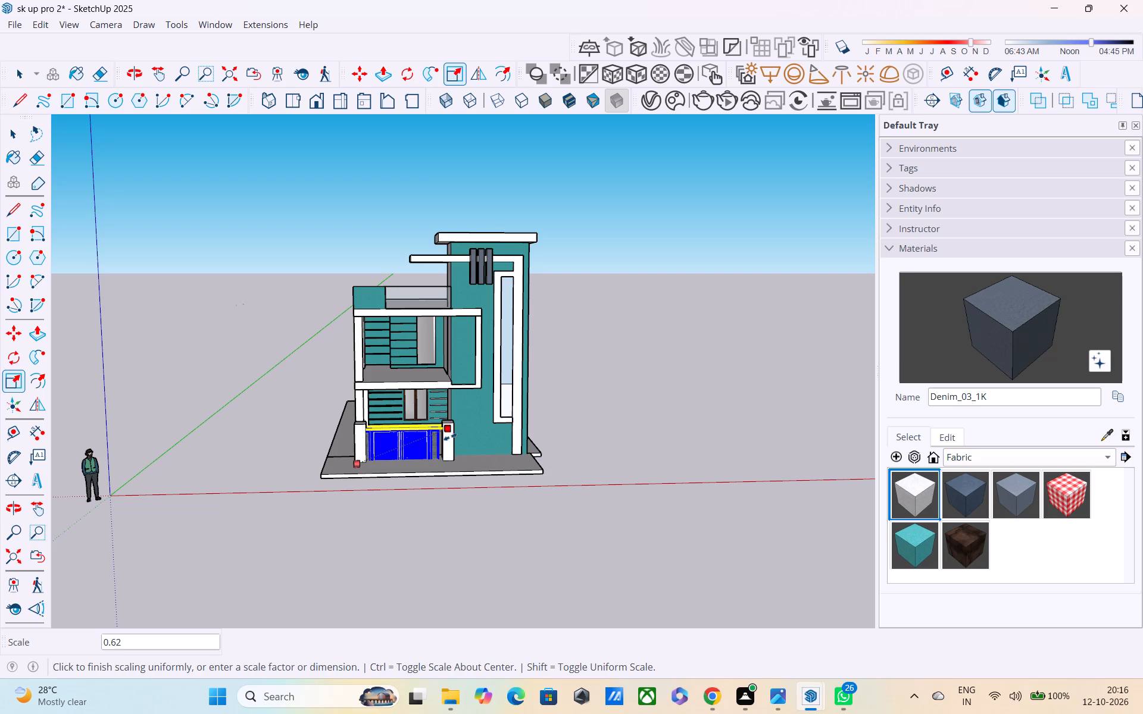
{"action": "left_click", "coordinate": [450, 431]}
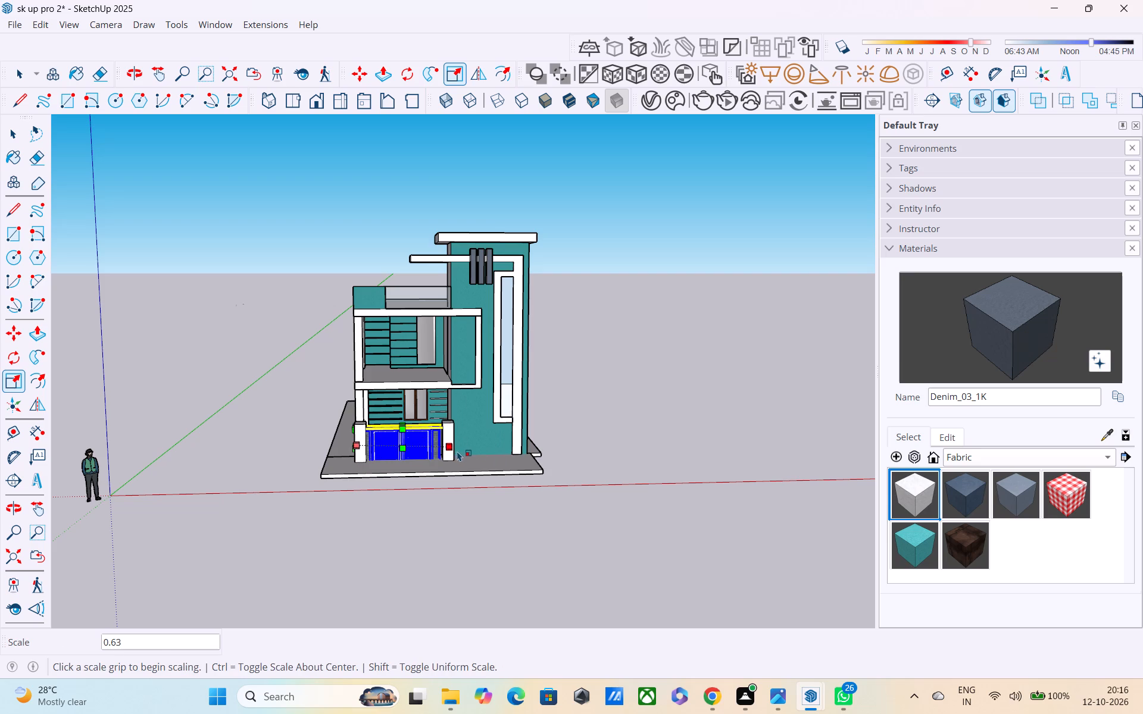
{"action": "key", "text": "b"}
{"action": "key", "text": "space"}
{"action": "left_click", "coordinate": [691, 380]}
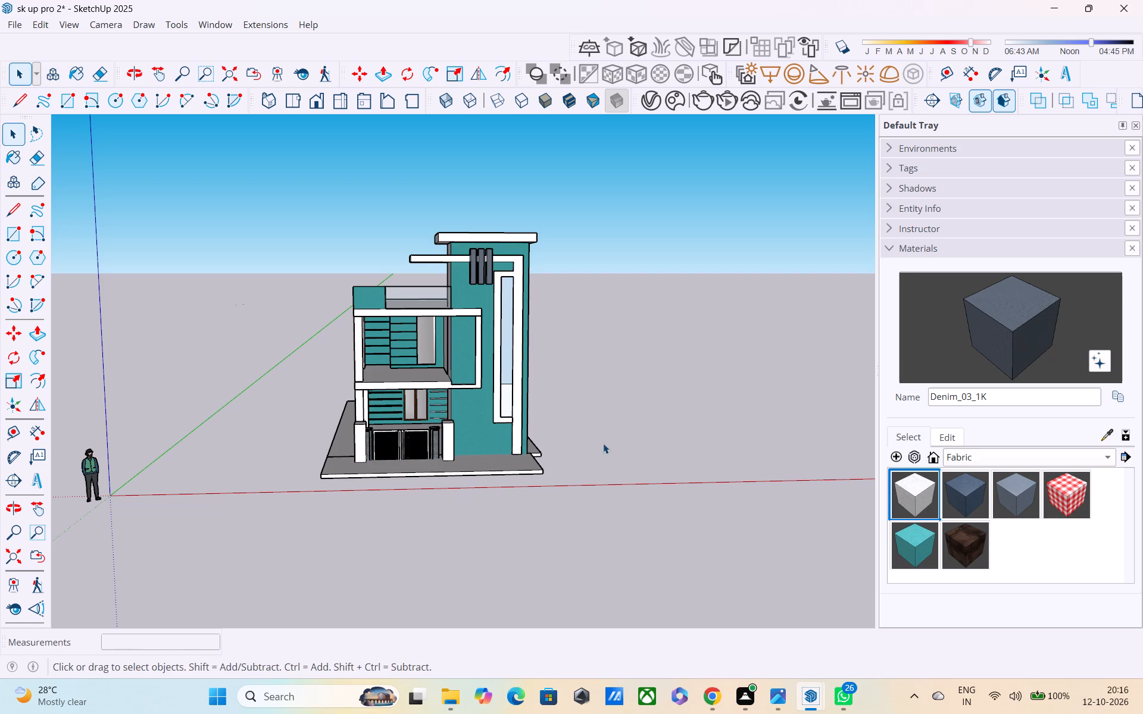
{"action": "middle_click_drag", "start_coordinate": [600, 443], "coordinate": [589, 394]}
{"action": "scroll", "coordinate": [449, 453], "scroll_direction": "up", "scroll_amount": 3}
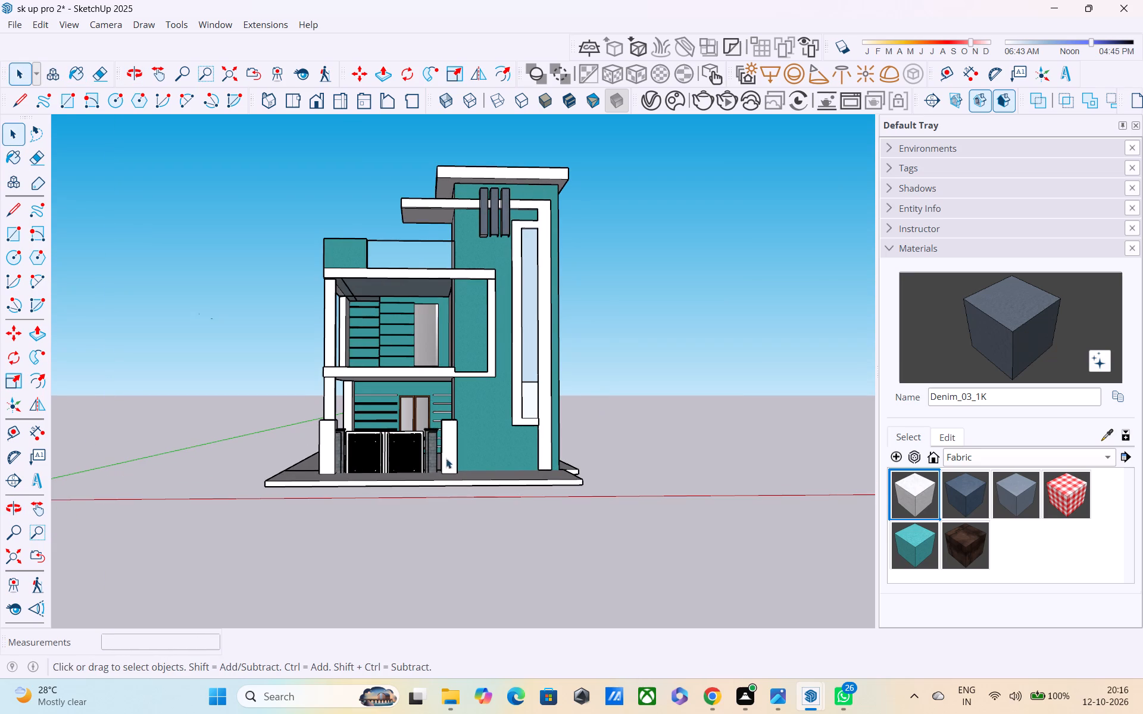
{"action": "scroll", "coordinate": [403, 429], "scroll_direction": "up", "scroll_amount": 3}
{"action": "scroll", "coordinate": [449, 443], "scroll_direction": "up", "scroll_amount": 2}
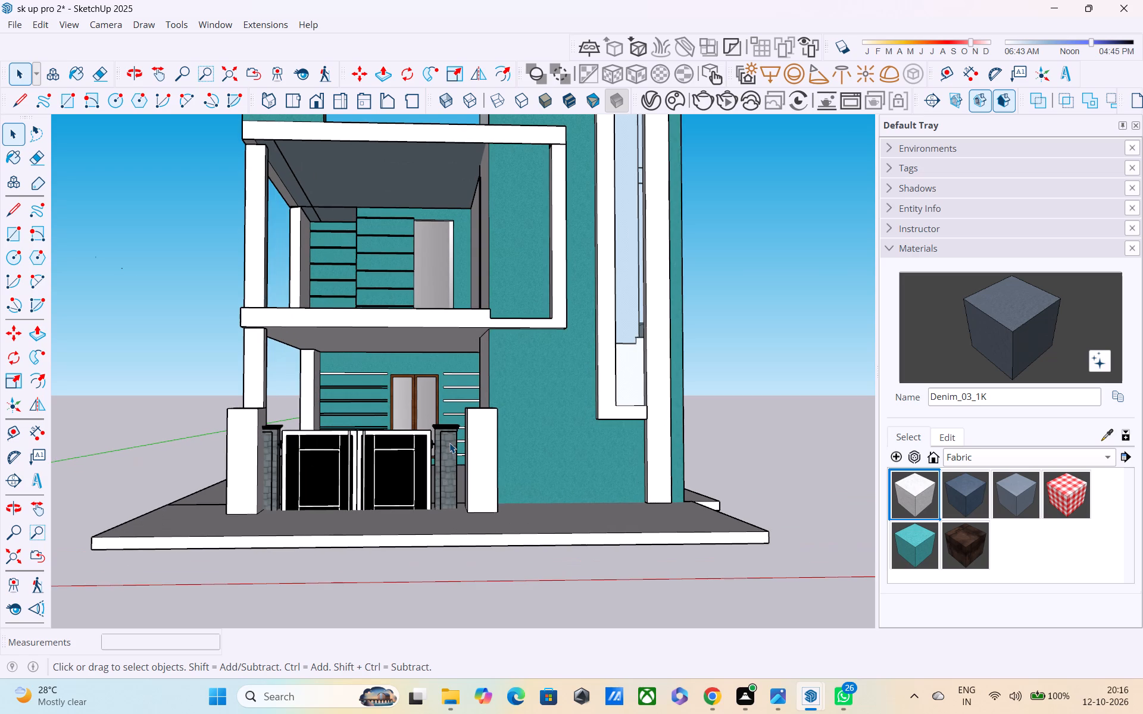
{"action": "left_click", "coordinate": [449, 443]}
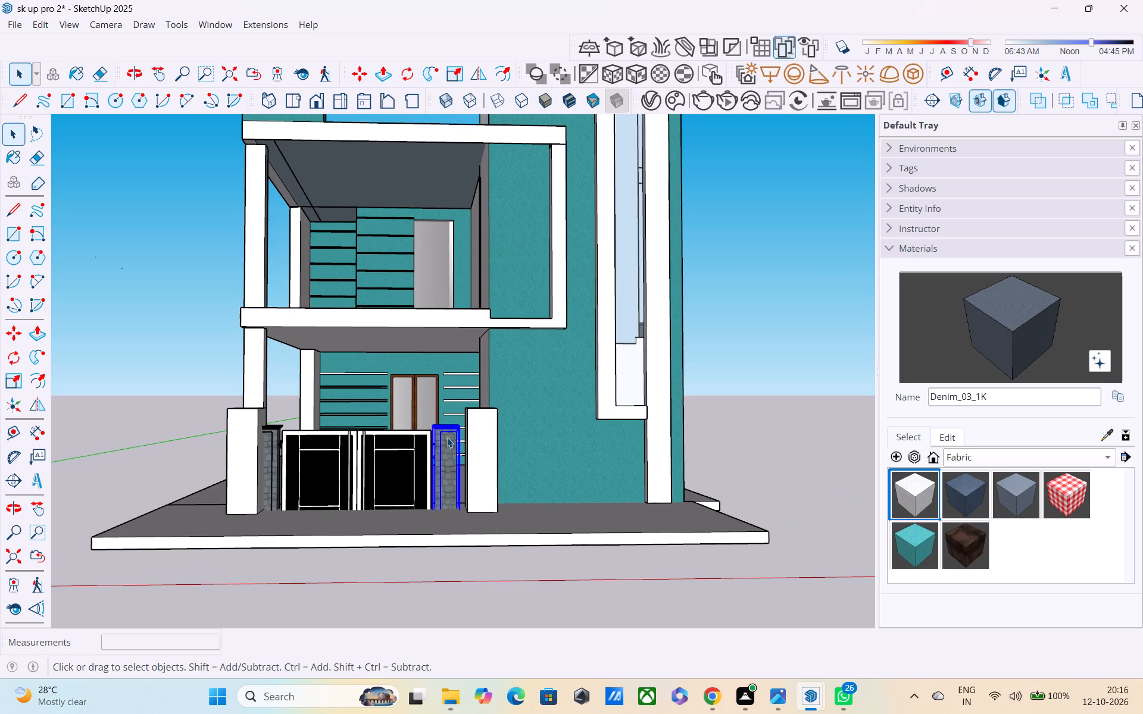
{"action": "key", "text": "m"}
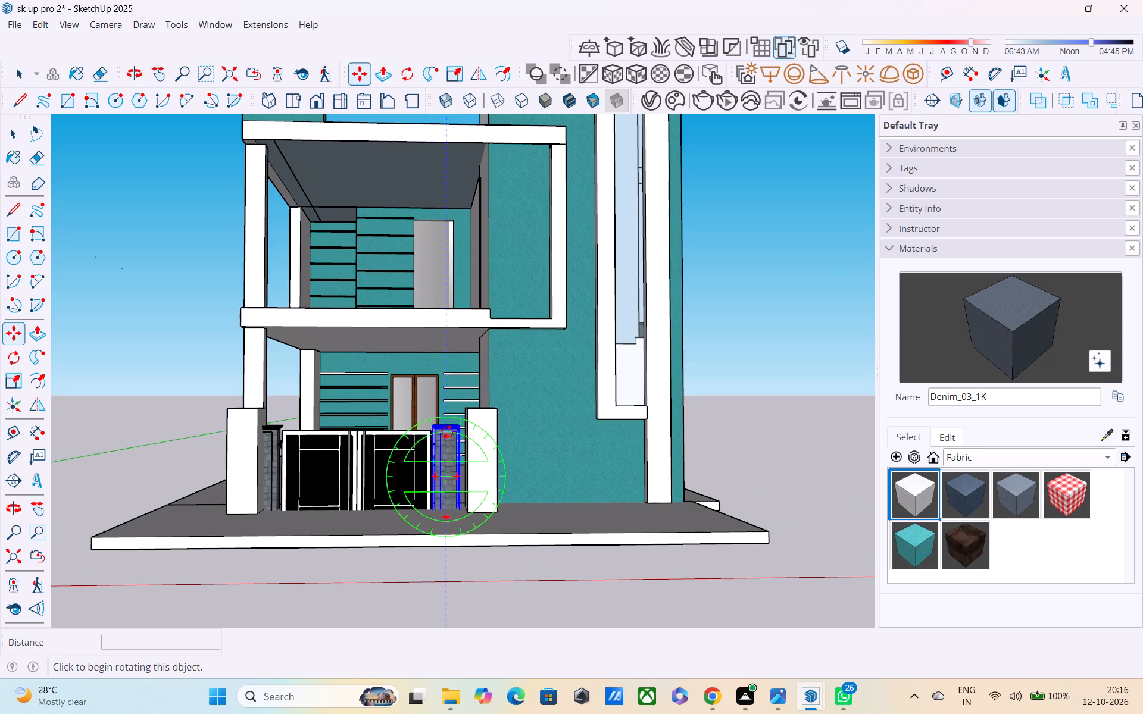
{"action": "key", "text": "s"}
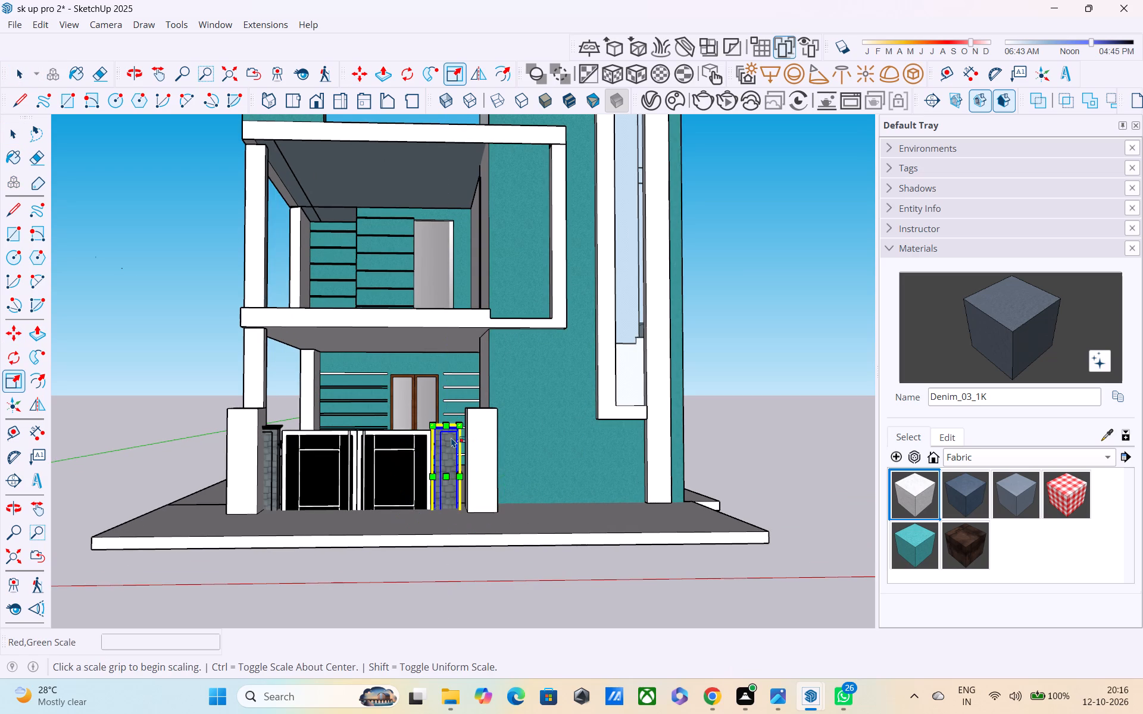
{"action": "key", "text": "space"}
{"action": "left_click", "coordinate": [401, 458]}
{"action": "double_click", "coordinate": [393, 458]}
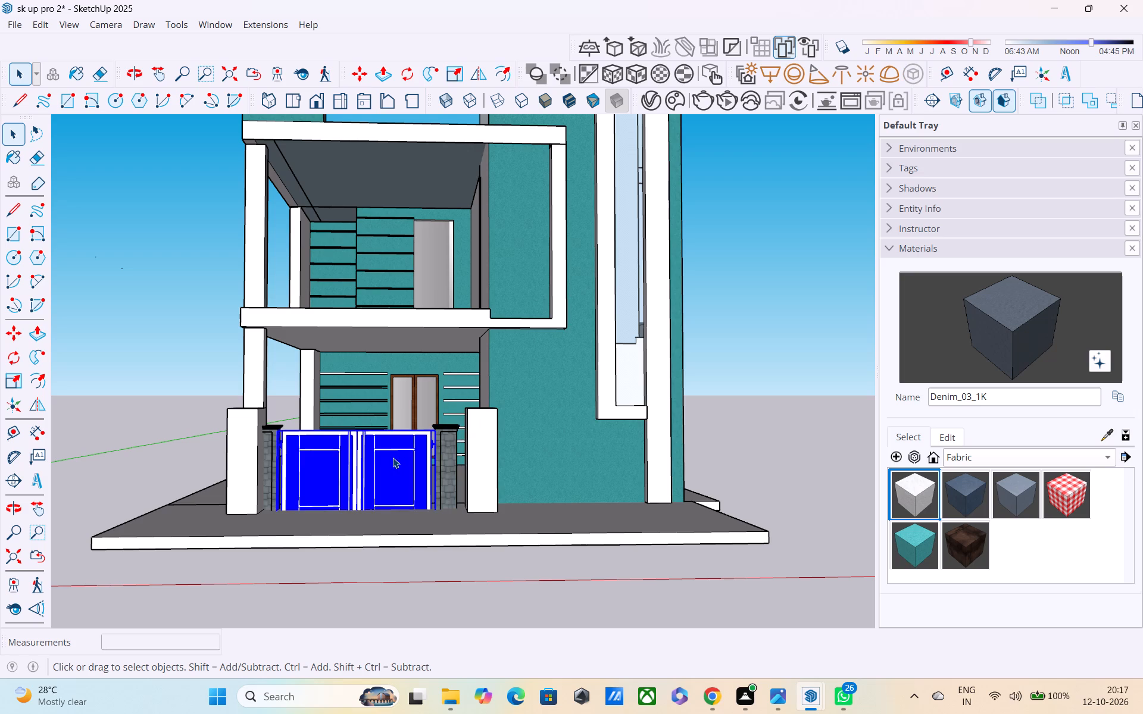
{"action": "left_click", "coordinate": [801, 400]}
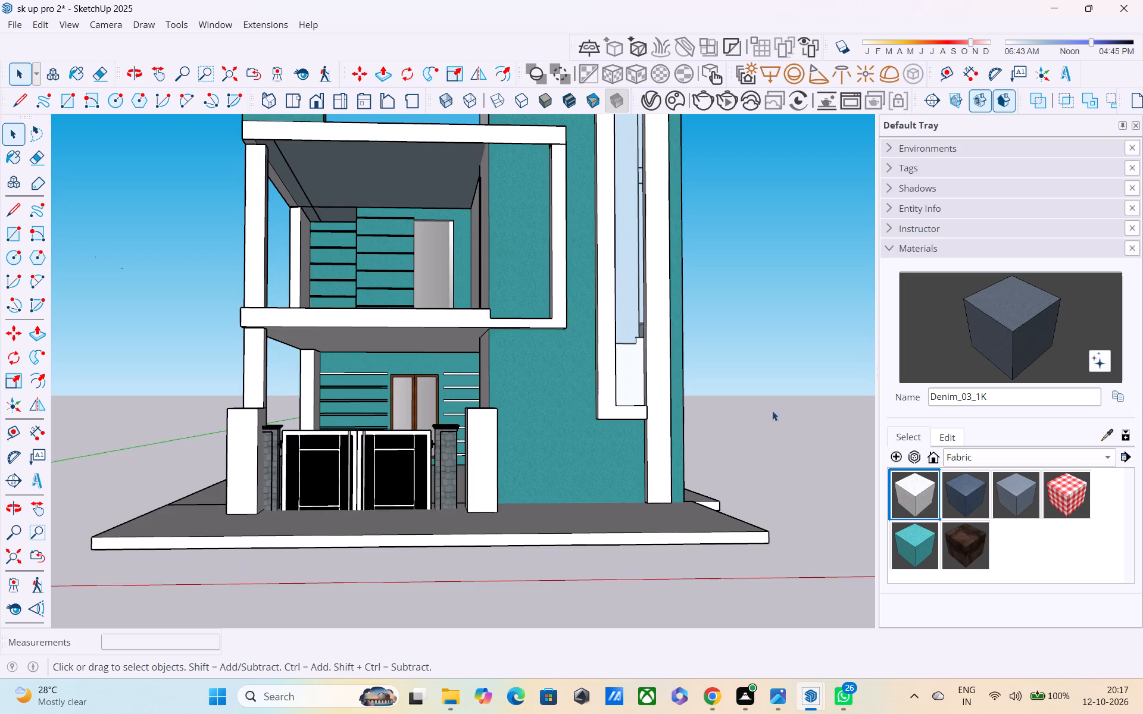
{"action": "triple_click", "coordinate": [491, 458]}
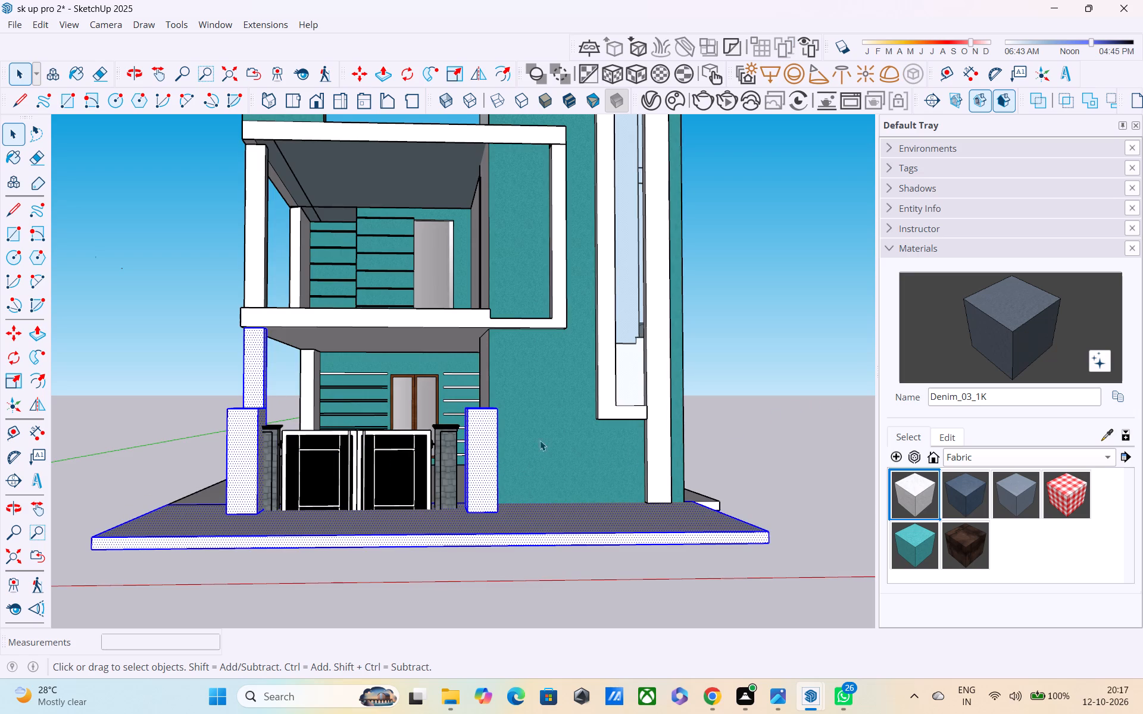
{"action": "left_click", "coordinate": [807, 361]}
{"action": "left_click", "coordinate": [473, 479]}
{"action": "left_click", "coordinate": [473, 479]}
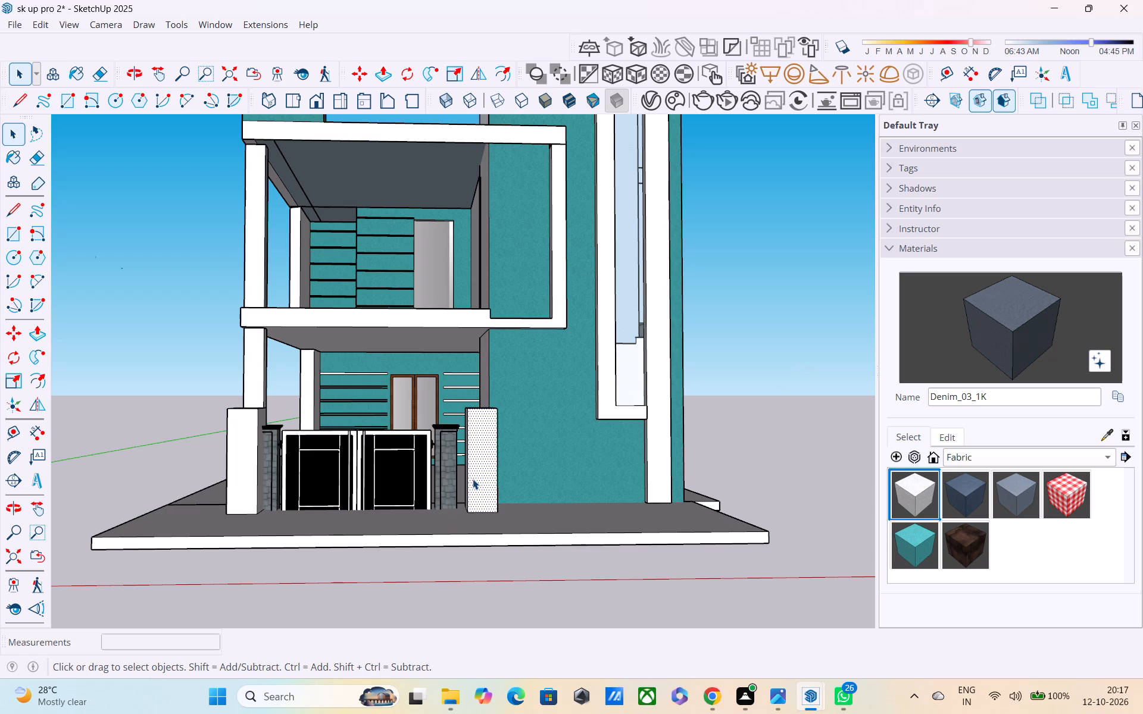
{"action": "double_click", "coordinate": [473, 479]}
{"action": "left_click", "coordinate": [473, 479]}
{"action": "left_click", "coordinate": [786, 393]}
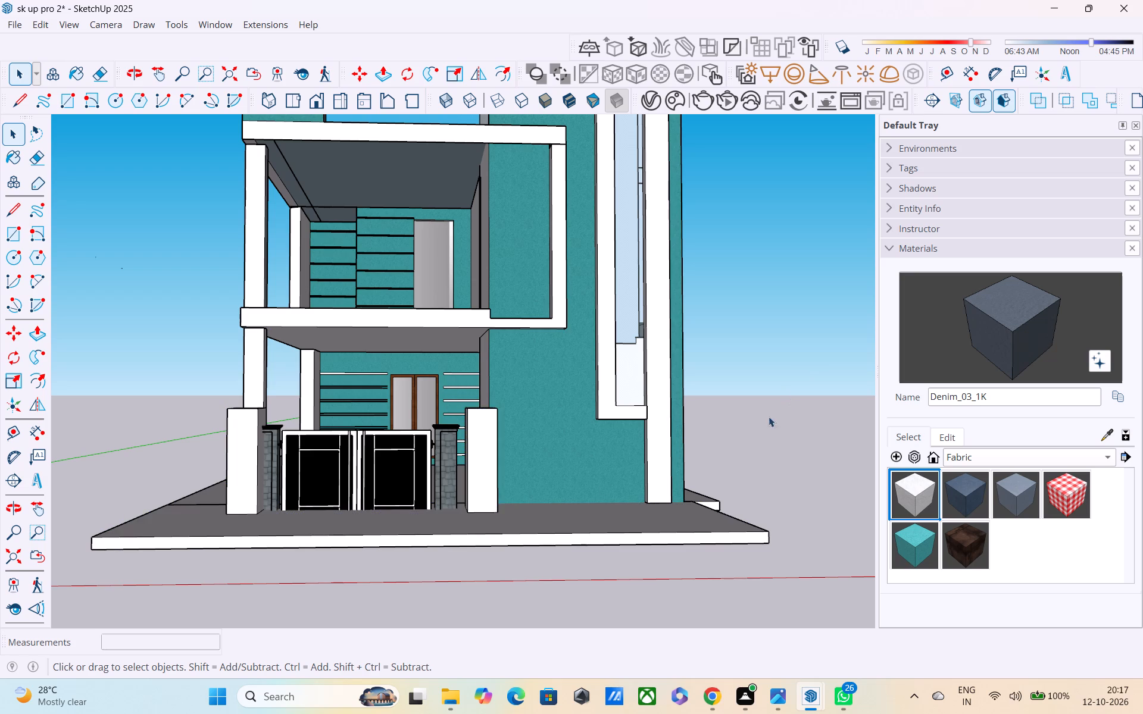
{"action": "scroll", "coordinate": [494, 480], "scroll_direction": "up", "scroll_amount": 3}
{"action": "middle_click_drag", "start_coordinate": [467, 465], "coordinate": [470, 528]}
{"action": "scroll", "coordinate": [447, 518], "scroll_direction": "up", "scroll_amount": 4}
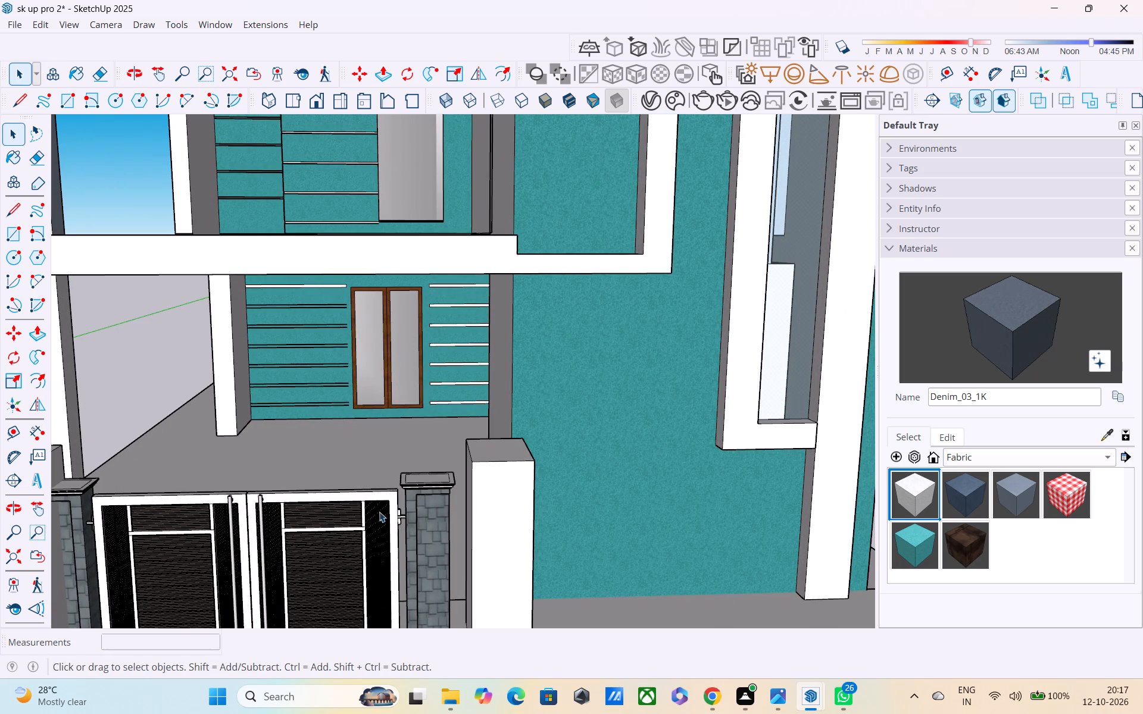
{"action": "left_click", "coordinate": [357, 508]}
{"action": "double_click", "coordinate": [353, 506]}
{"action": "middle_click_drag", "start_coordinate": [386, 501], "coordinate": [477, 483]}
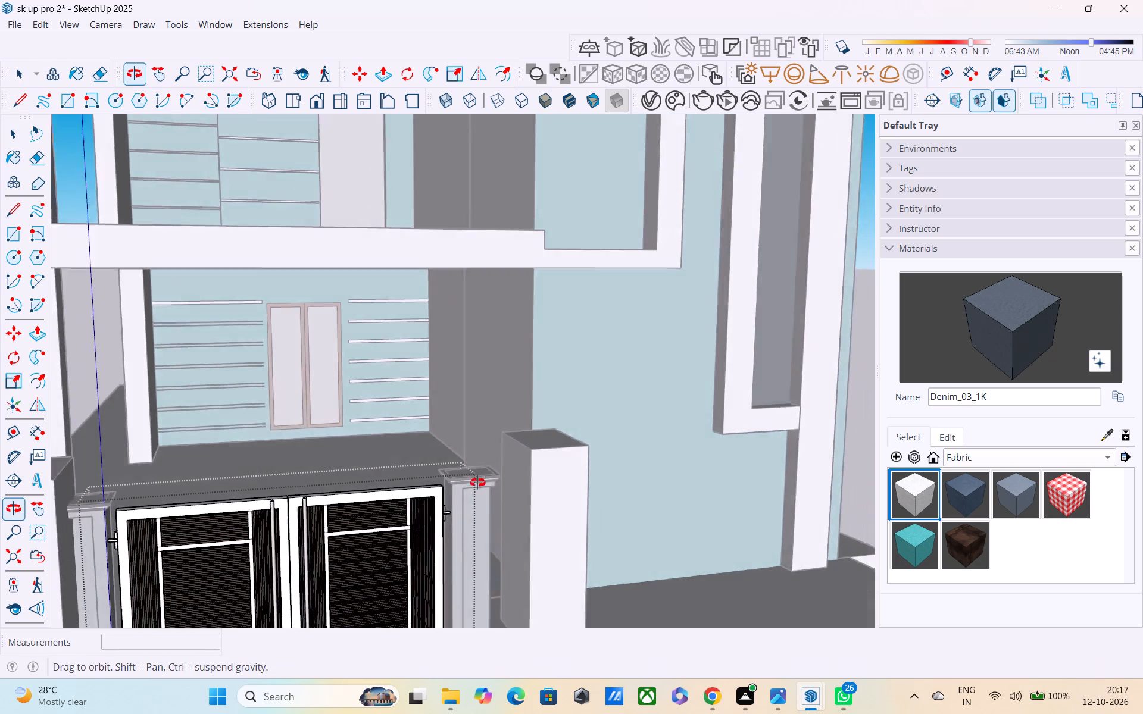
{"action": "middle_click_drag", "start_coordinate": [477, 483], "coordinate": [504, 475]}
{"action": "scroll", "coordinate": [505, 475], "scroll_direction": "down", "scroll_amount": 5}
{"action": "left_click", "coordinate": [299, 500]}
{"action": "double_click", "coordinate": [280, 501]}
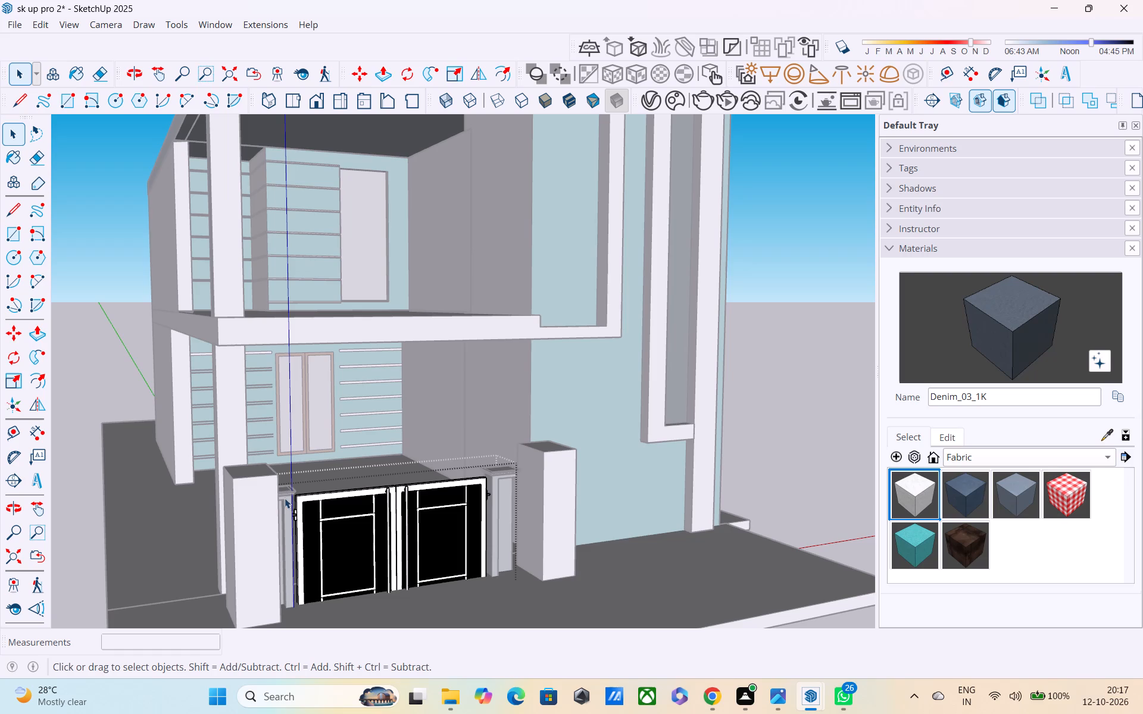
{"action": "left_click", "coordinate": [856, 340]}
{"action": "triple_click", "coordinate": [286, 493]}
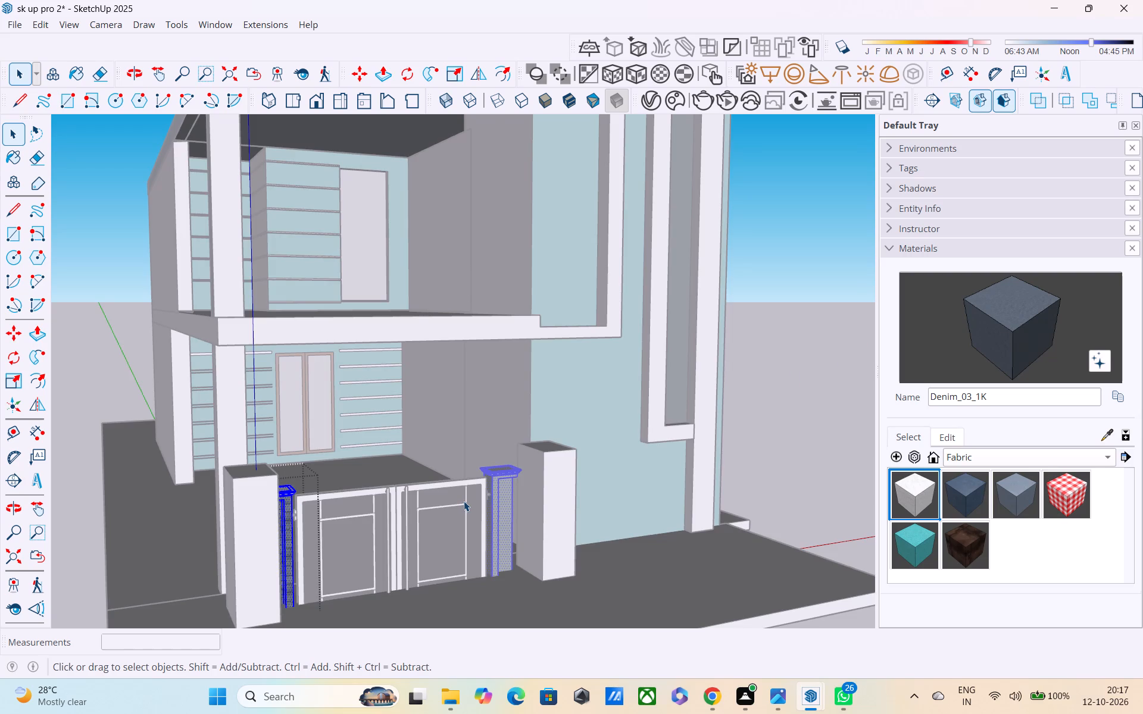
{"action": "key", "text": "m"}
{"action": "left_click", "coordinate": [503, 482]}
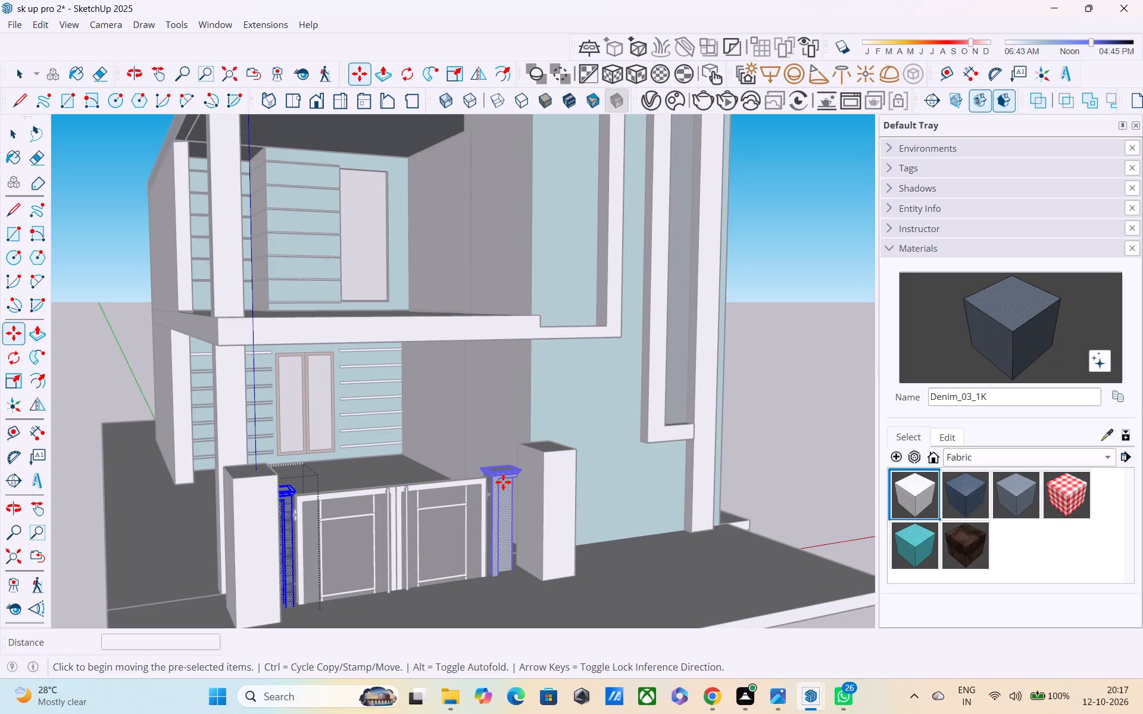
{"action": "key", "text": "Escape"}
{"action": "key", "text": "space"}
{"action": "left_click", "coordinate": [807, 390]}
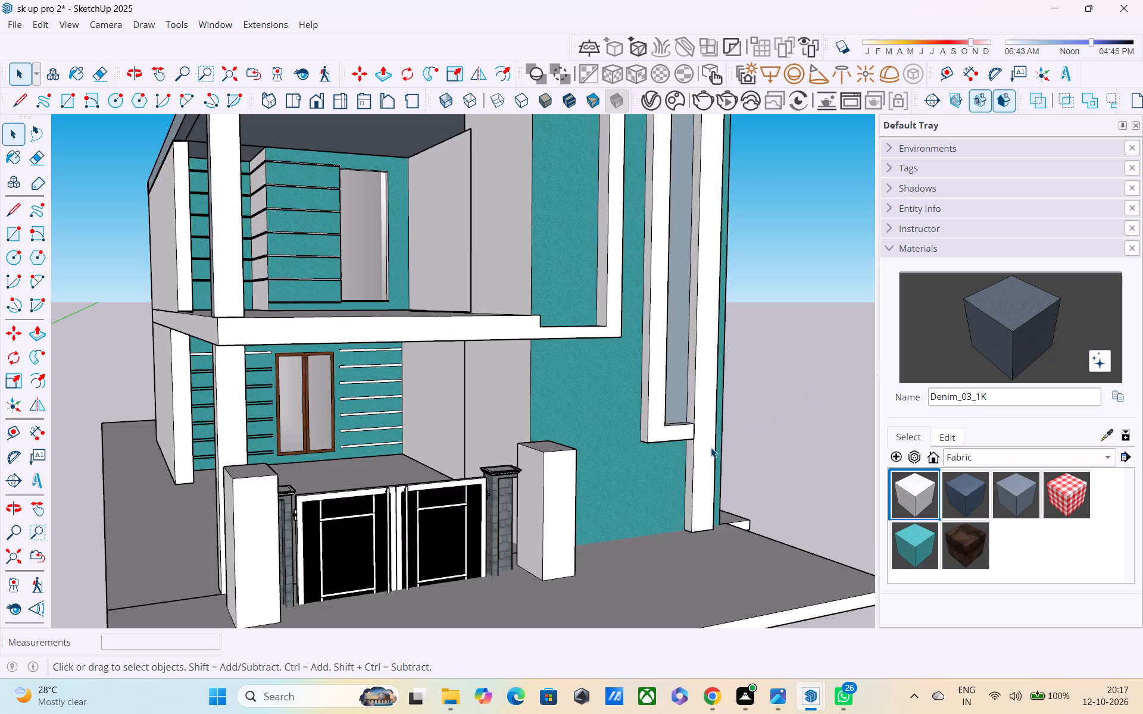
Open the Component_177 model from the Downloads folder, saving the house model and purging its unused items.
{"action": "middle_click_drag", "start_coordinate": [598, 492], "coordinate": [513, 486]}
{"action": "scroll", "coordinate": [510, 484], "scroll_direction": "down", "scroll_amount": 2}
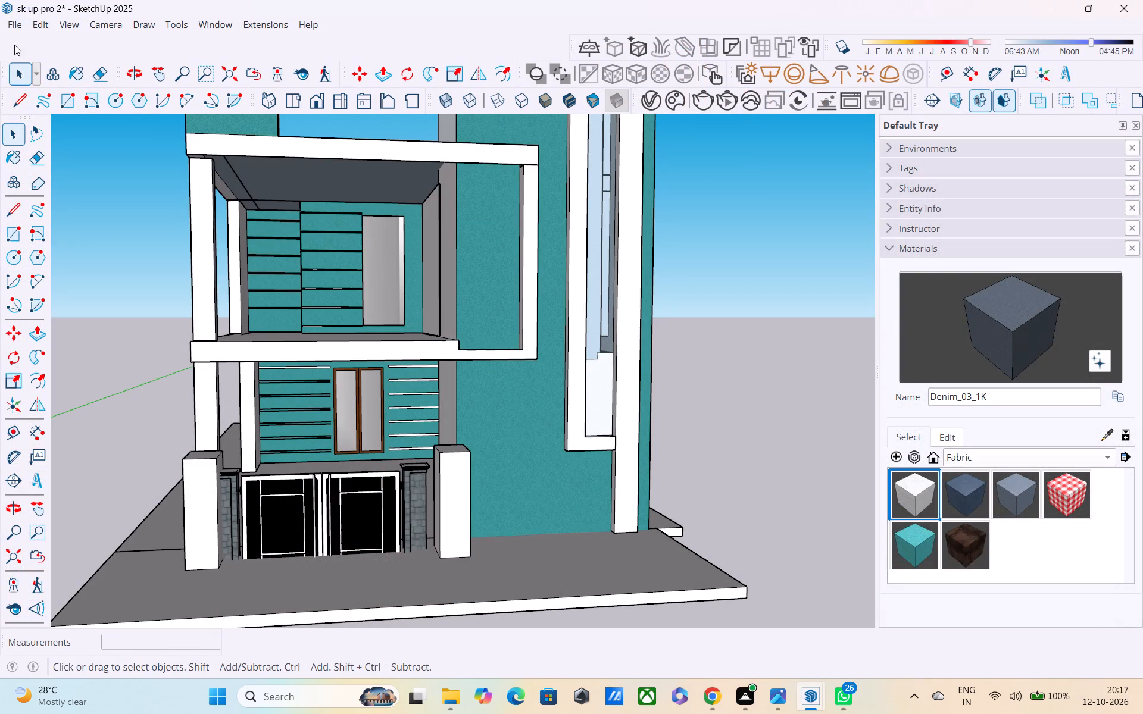
{"action": "left_click", "coordinate": [13, 20]}
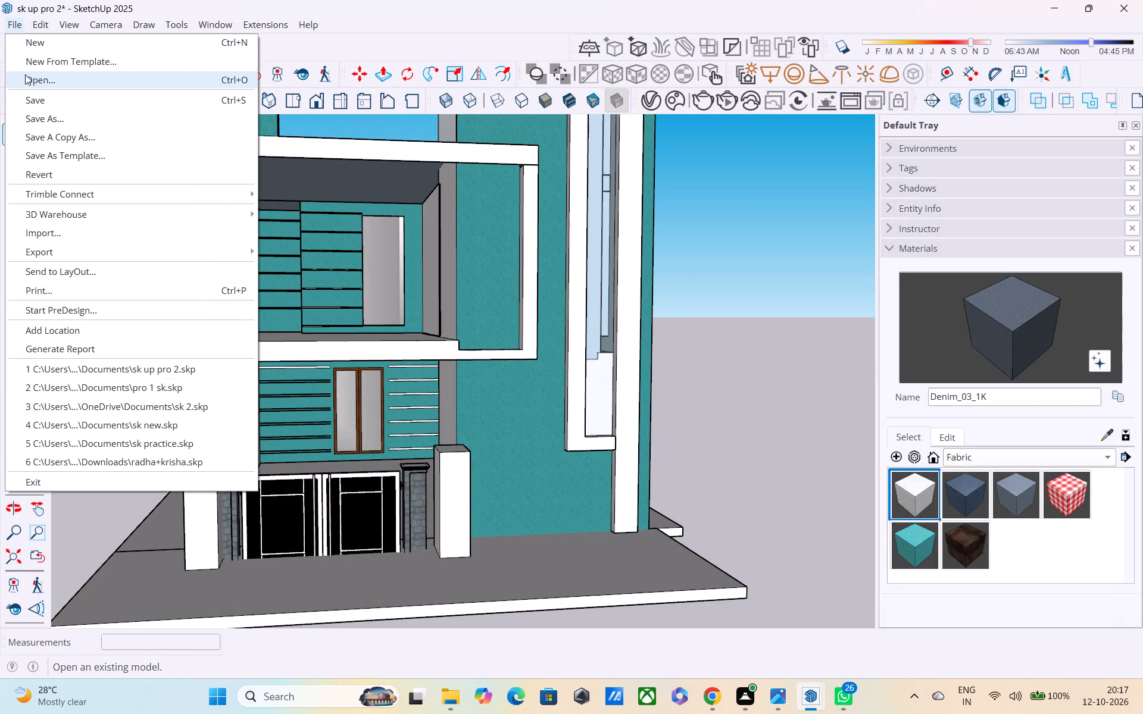
{"action": "left_click", "coordinate": [36, 79]}
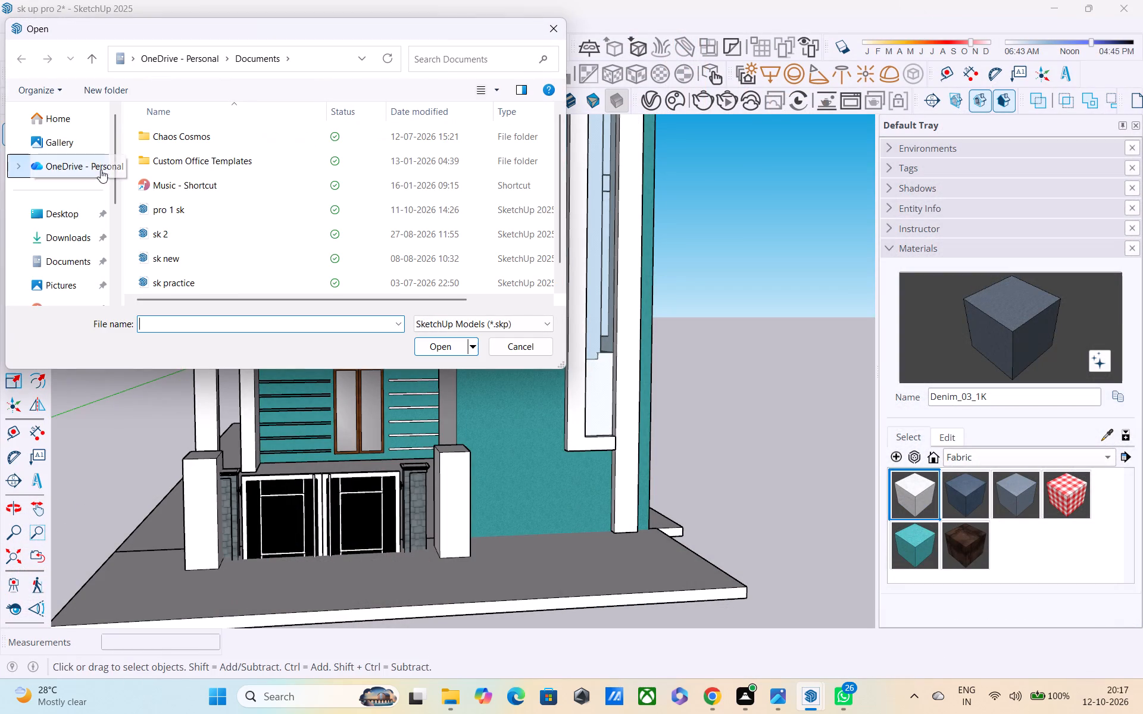
{"action": "scroll", "coordinate": [182, 162], "scroll_direction": "down", "scroll_amount": 5}
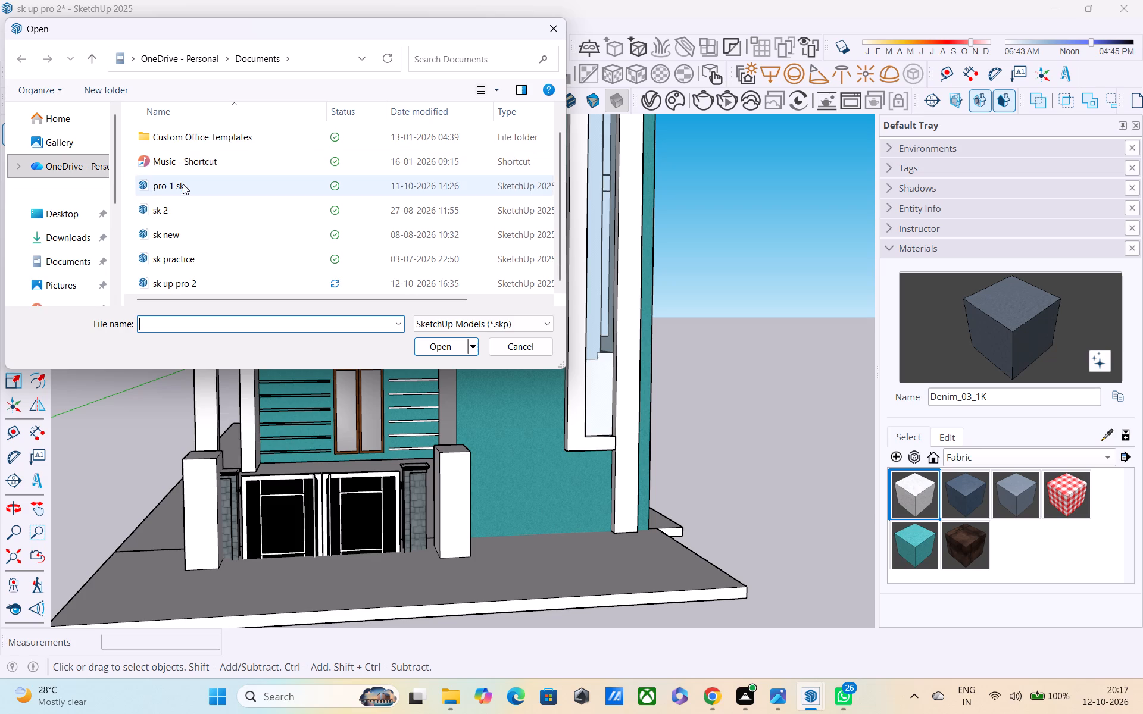
{"action": "left_click", "coordinate": [57, 233]}
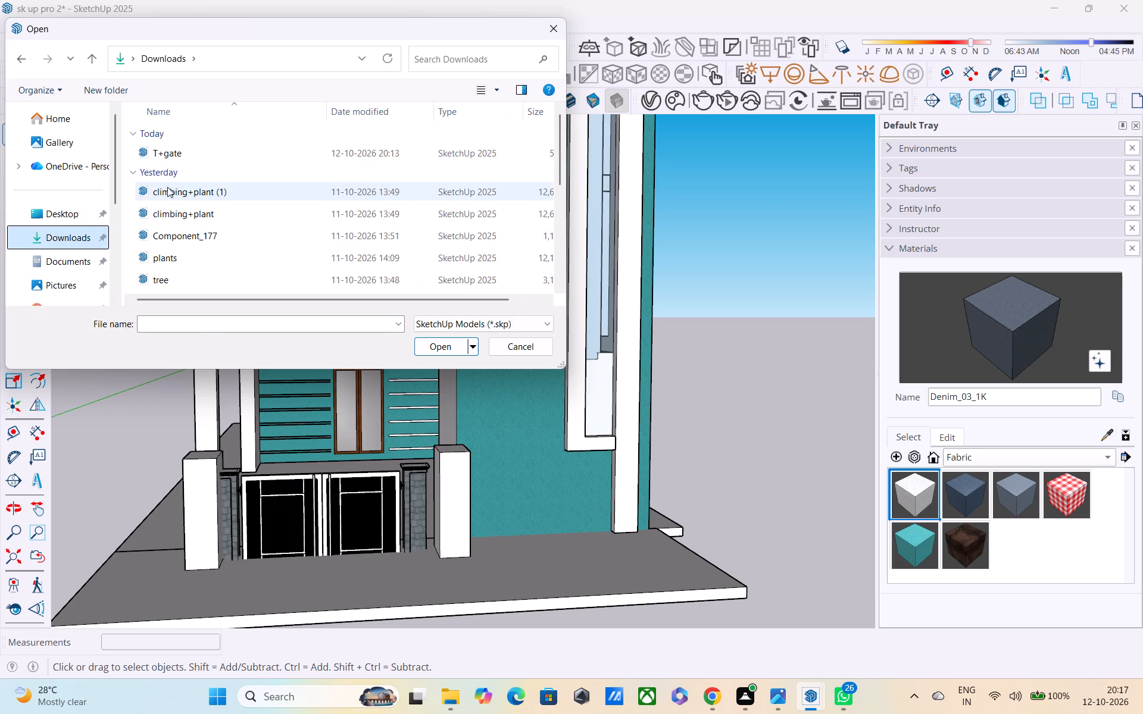
{"action": "left_click", "coordinate": [167, 187]}
{"action": "double_click", "coordinate": [172, 233]}
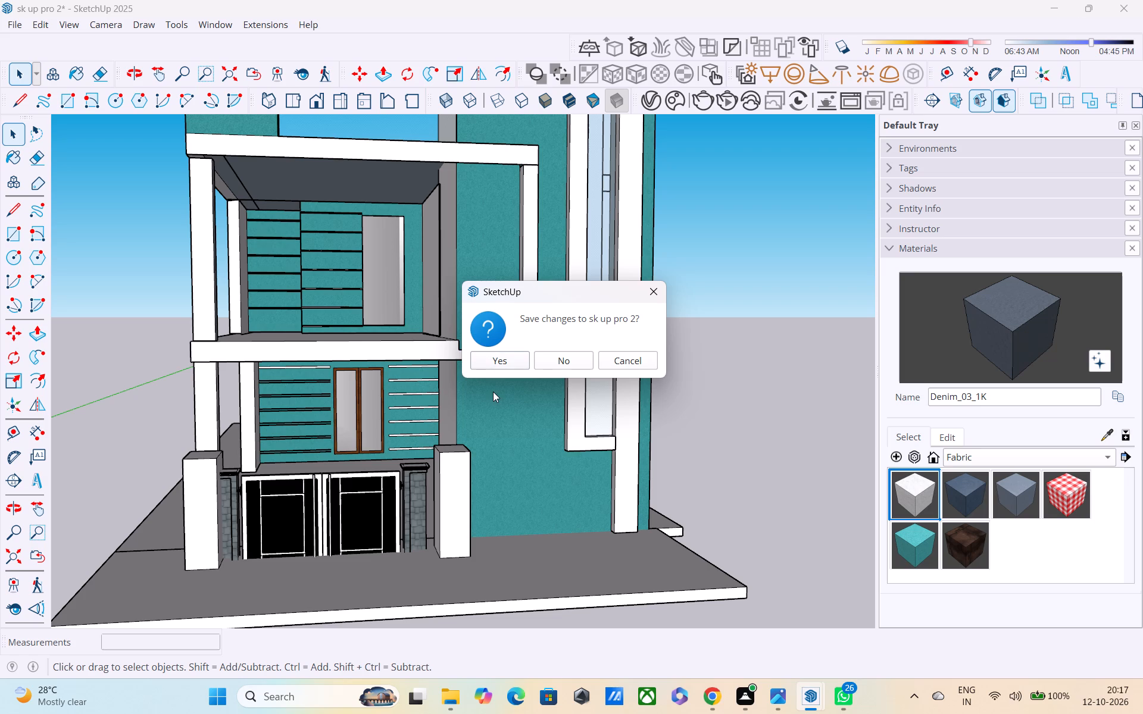
{"action": "left_click", "coordinate": [492, 361]}
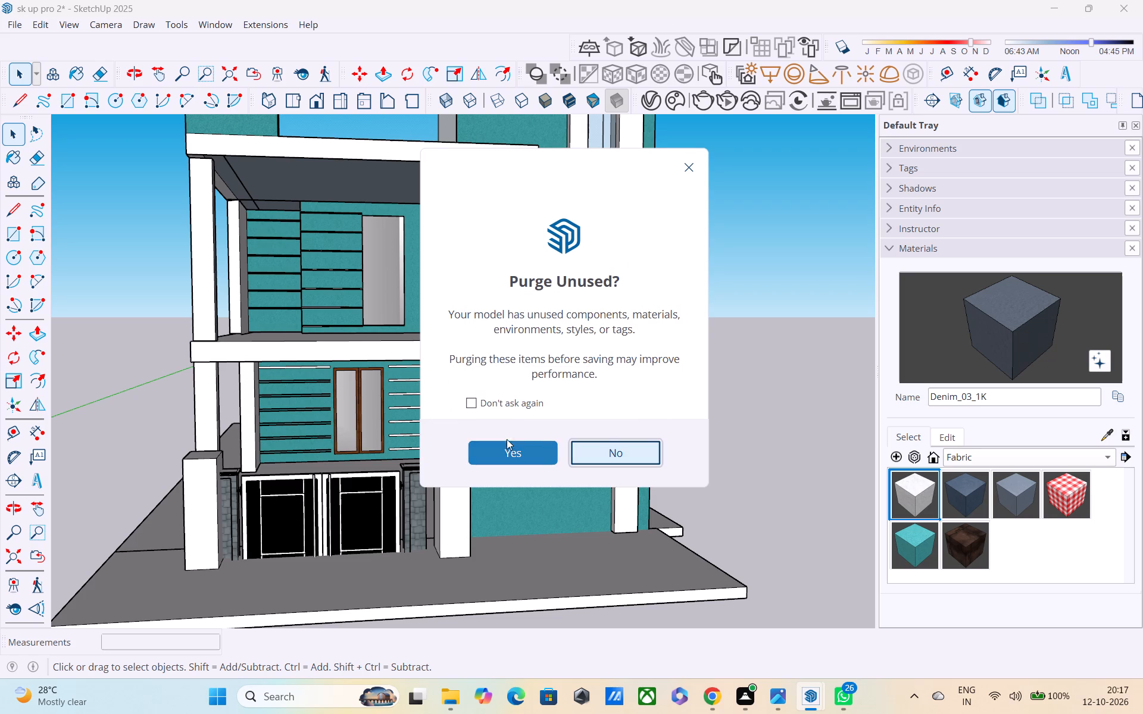
{"action": "left_click", "coordinate": [507, 446]}
Select the entire wooden planter box with all its plants and copy it.
{"action": "scroll", "coordinate": [498, 437], "scroll_direction": "down", "scroll_amount": 3}
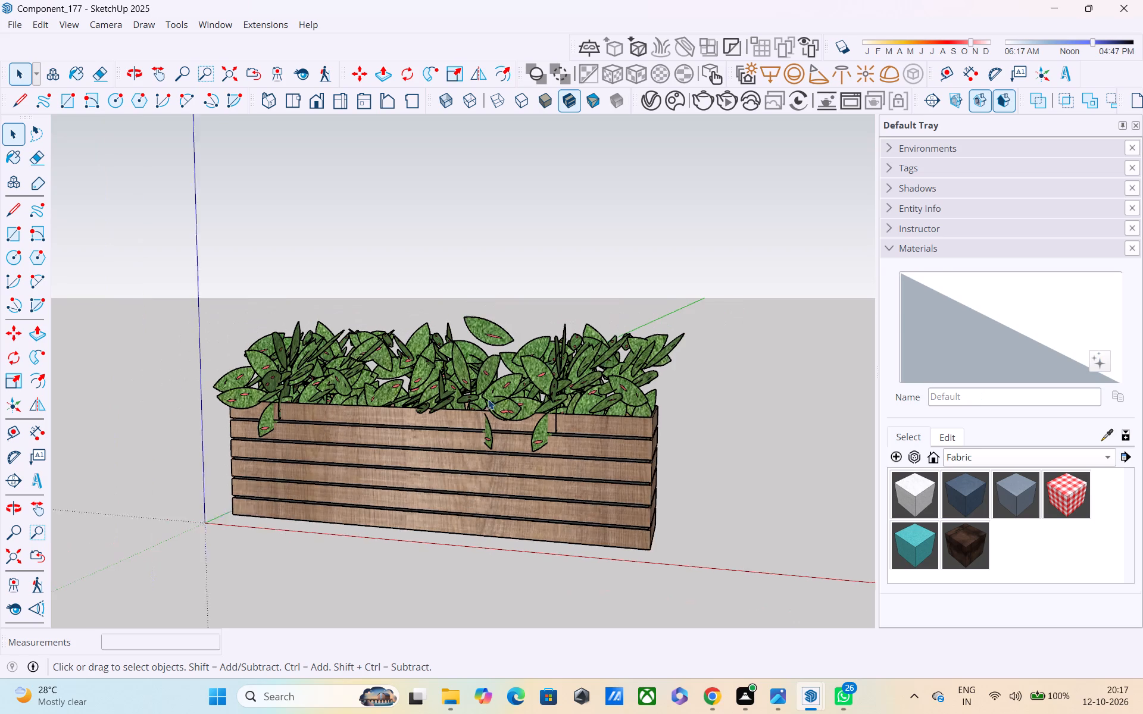
{"action": "scroll", "coordinate": [488, 399], "scroll_direction": "down", "scroll_amount": 1}
{"action": "left_click_drag", "start_coordinate": [221, 305], "coordinate": [699, 566]}
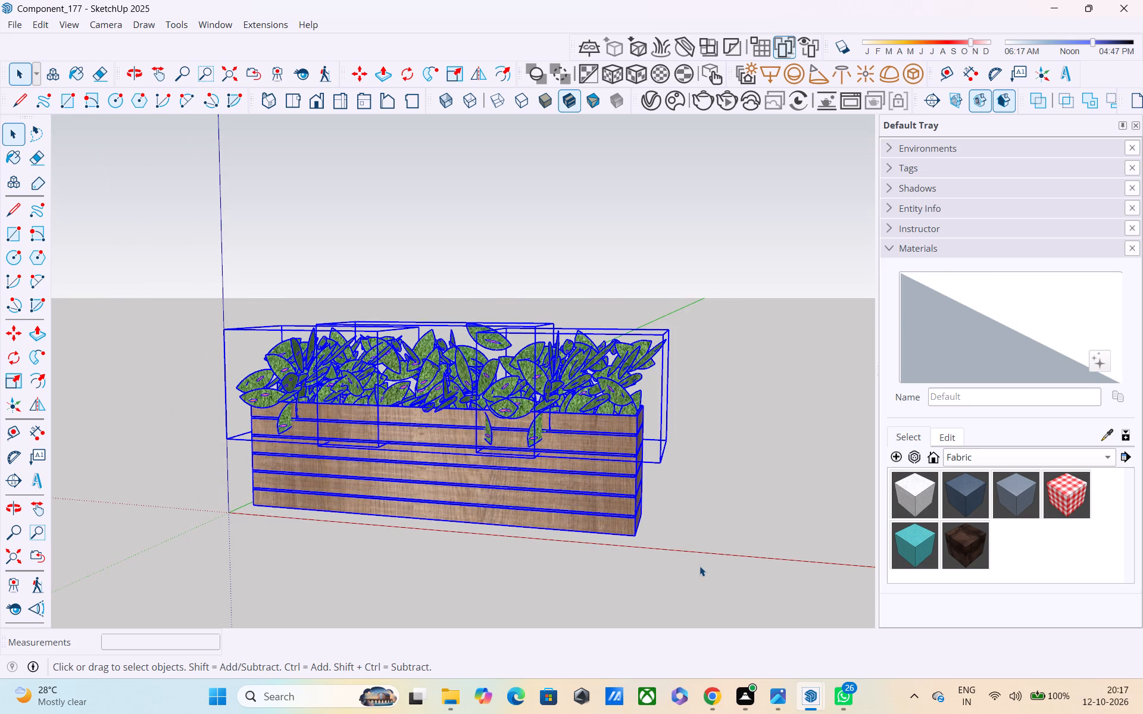
{"action": "key", "text": "ctrl+c"}
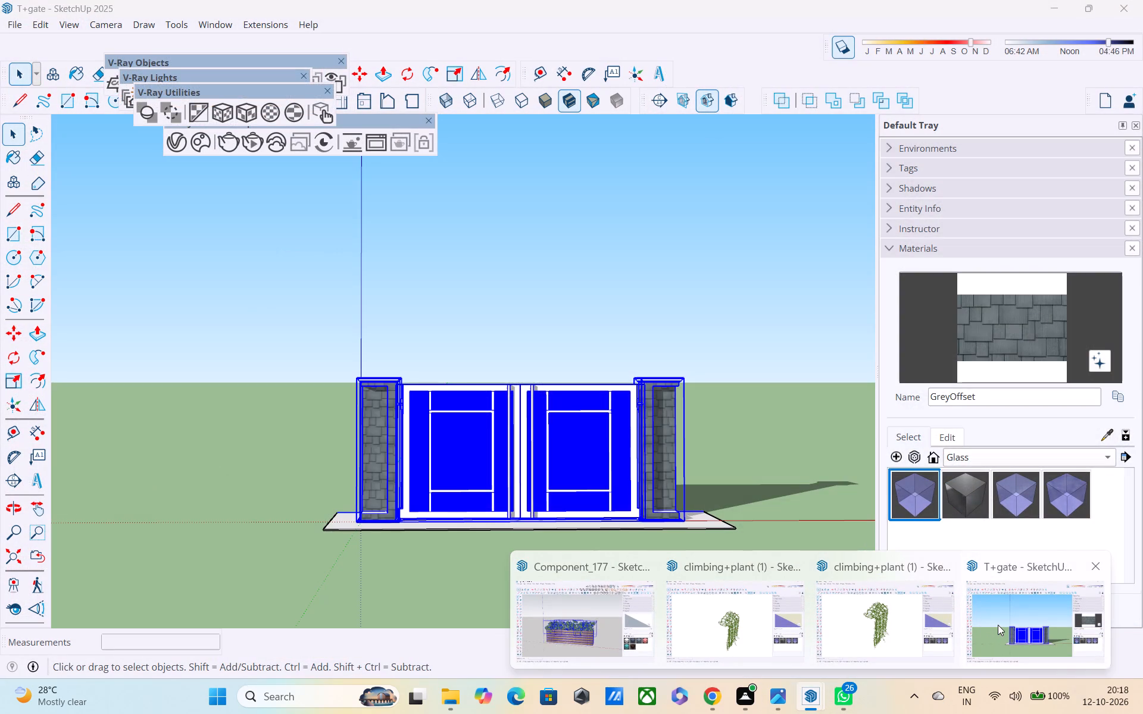
Close the T+gate model and one of the two open climbing+plant (1) models.
{"action": "left_click", "coordinate": [998, 625]}
{"action": "scroll", "coordinate": [586, 316], "scroll_direction": "down", "scroll_amount": 3}
{"action": "scroll", "coordinate": [552, 308], "scroll_direction": "up", "scroll_amount": 3}
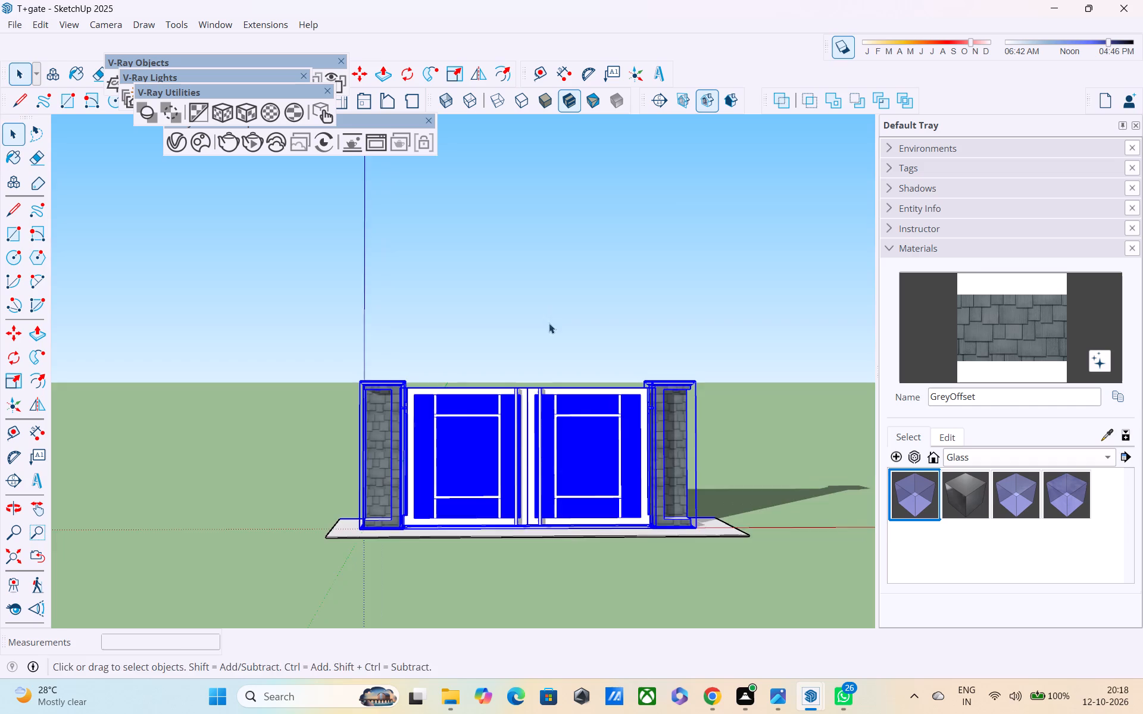
{"action": "middle_click_drag", "start_coordinate": [549, 340], "coordinate": [559, 424]}
{"action": "scroll", "coordinate": [559, 424], "scroll_direction": "up", "scroll_amount": 1}
{"action": "scroll", "coordinate": [559, 424], "scroll_direction": "down", "scroll_amount": 10}
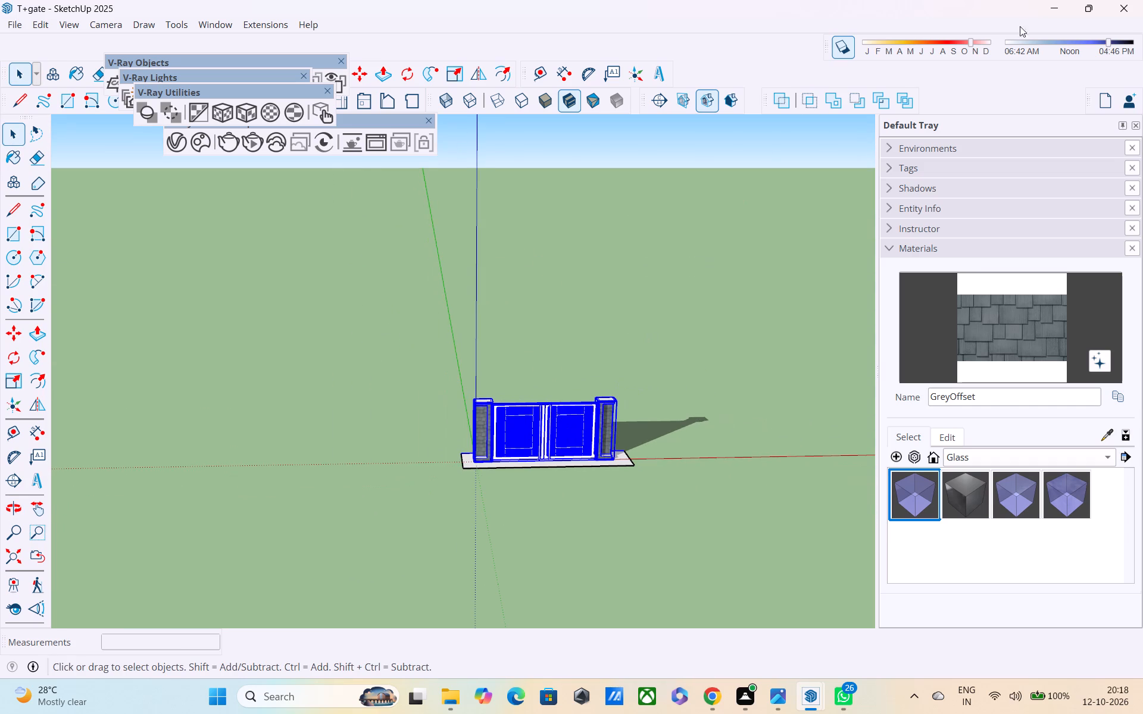
{"action": "left_click", "coordinate": [1142, 0]}
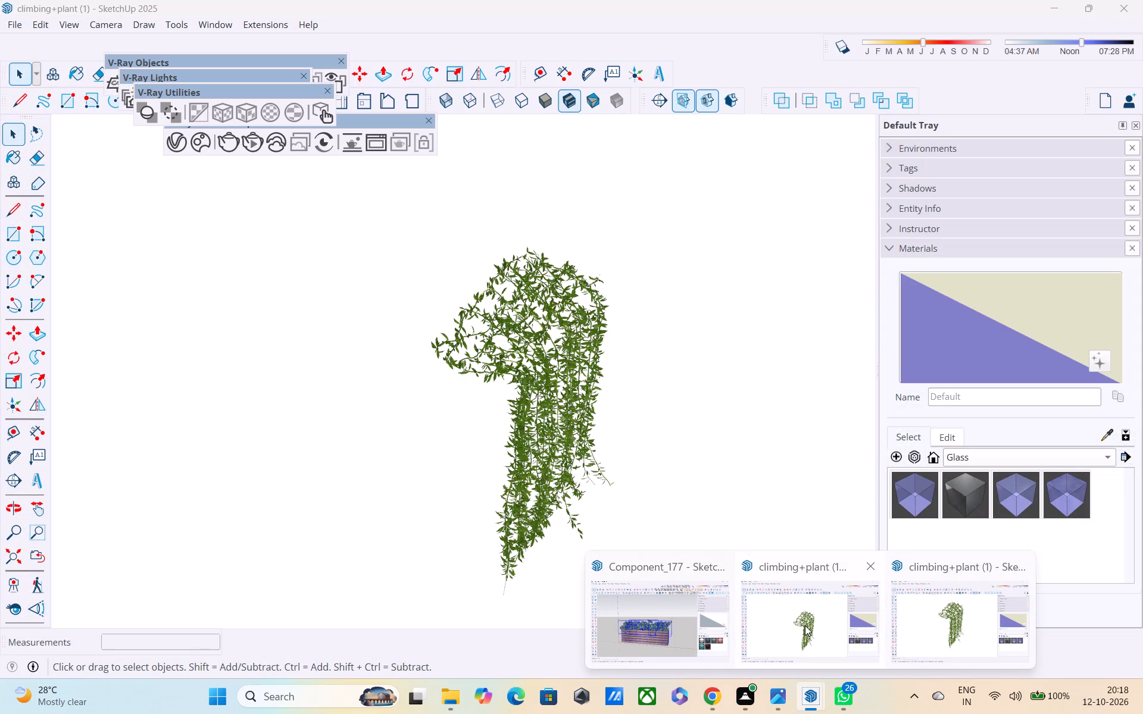
{"action": "left_click", "coordinate": [805, 625]}
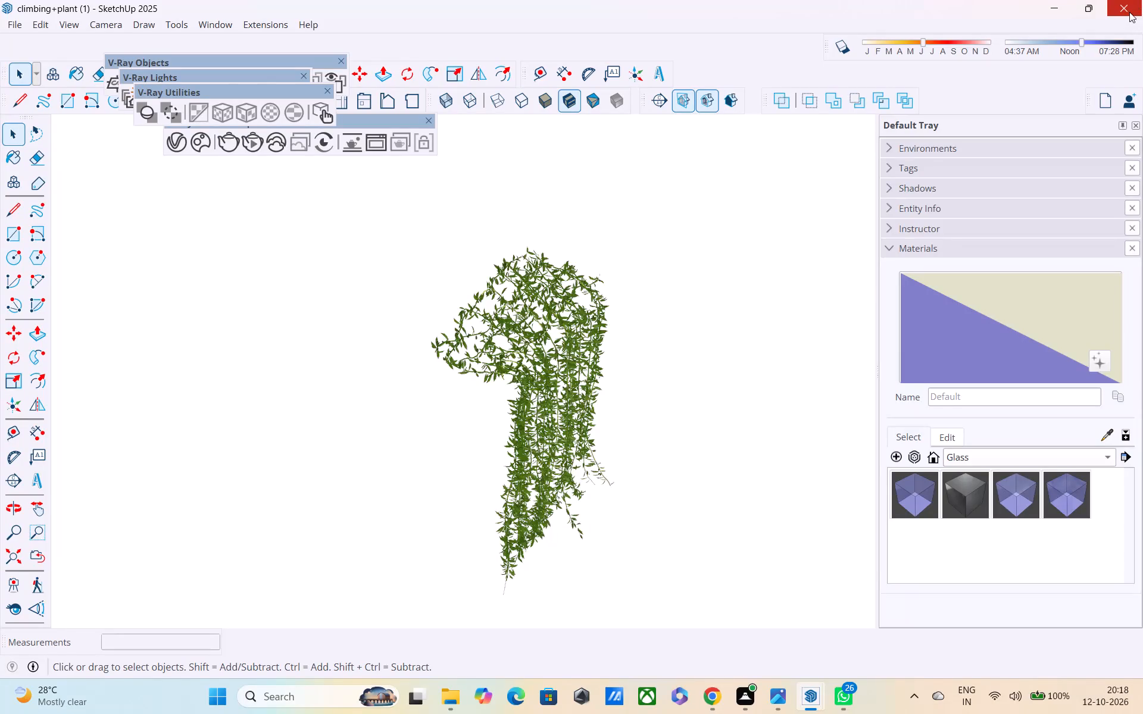
{"action": "left_click", "coordinate": [1129, 12]}
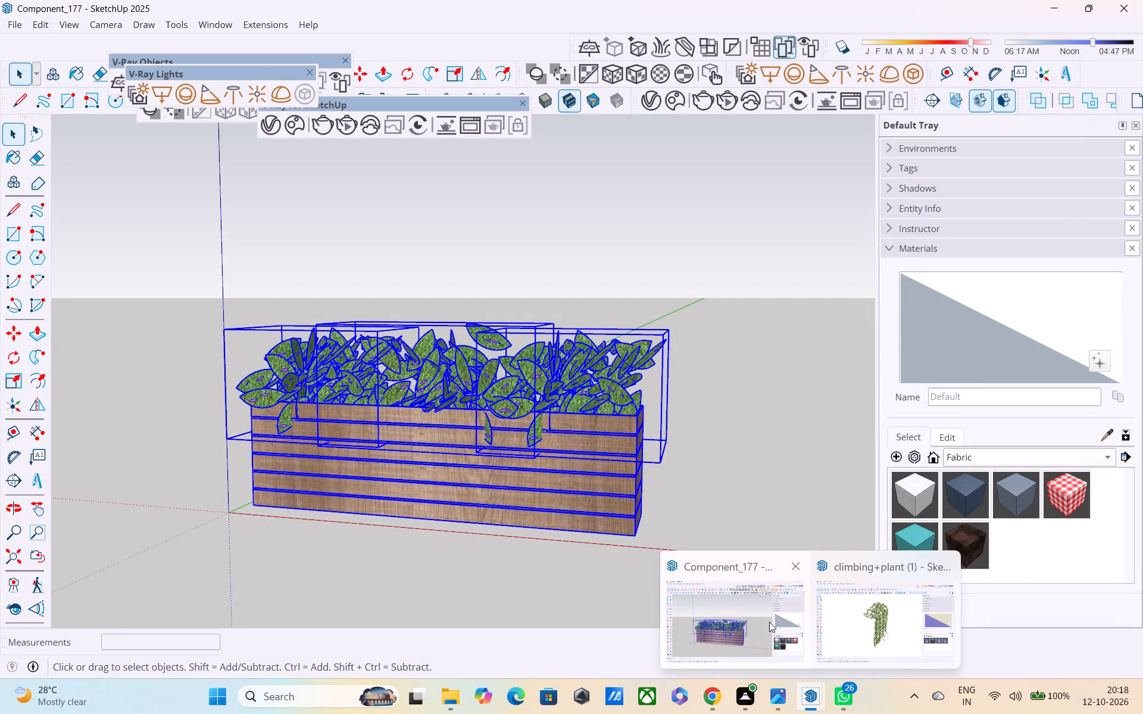
Return to Component_177 and browse Downloads, Home and OneDrive for the house model, entering sk as the file name.
{"action": "left_click", "coordinate": [769, 622]}
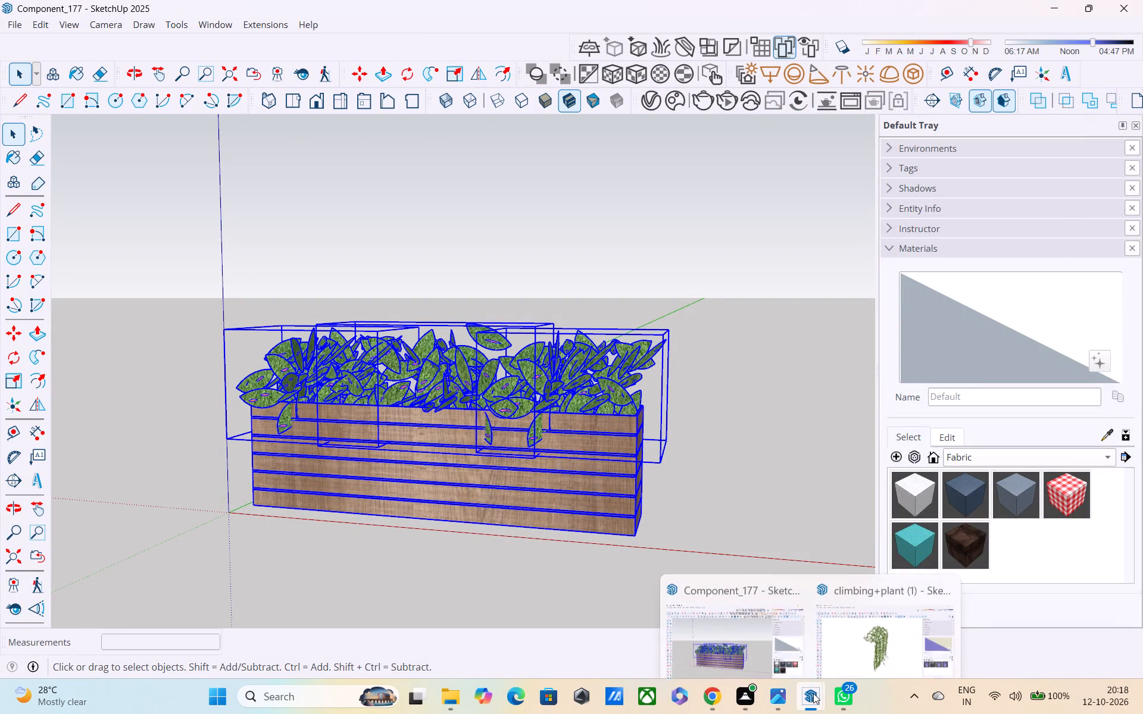
{"action": "left_click", "coordinate": [789, 616]}
{"action": "left_click", "coordinate": [9, 20]}
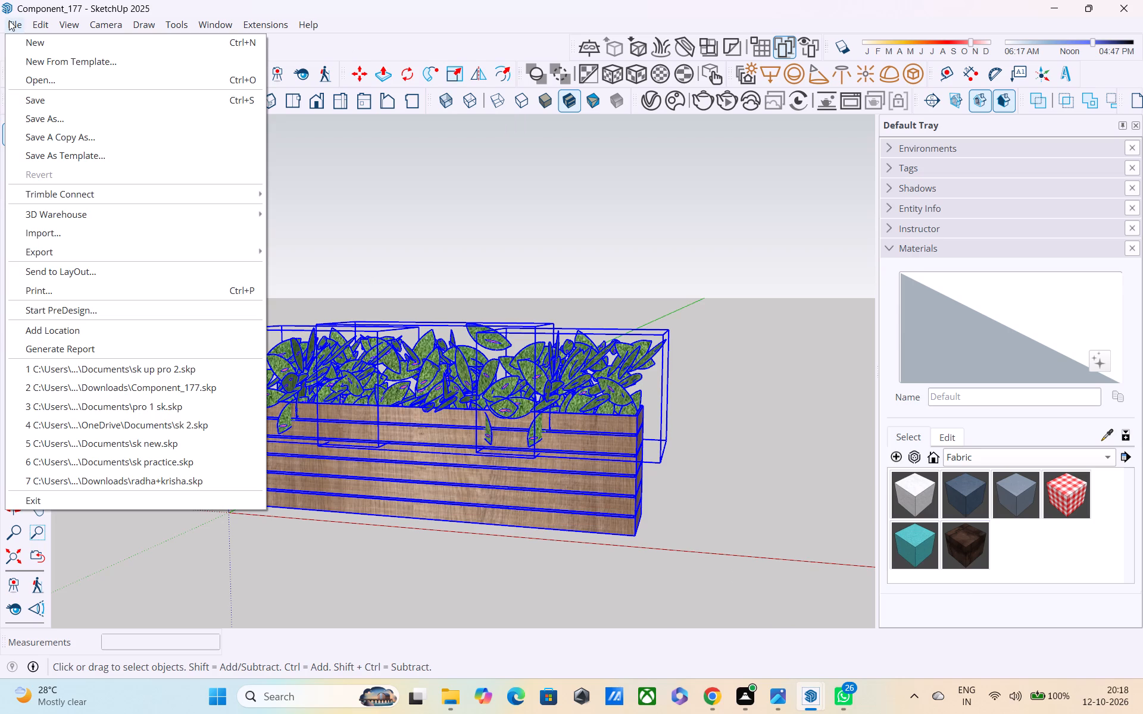
{"action": "left_click", "coordinate": [45, 71]}
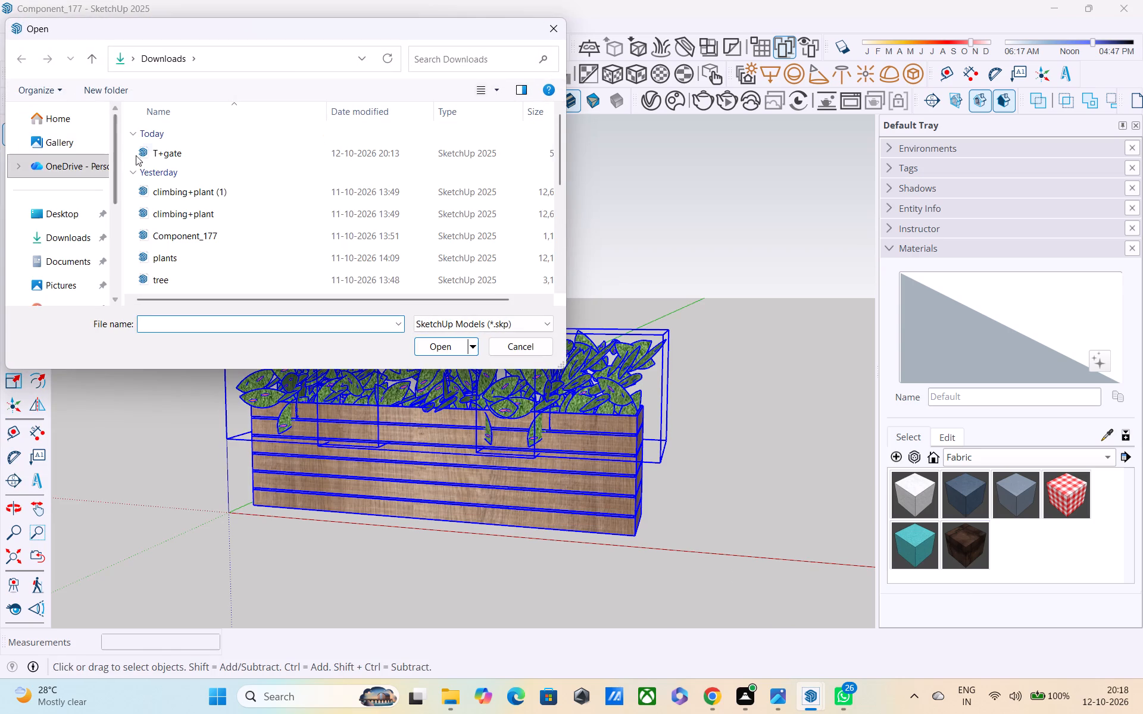
{"action": "scroll", "coordinate": [190, 199], "scroll_direction": "down", "scroll_amount": 1}
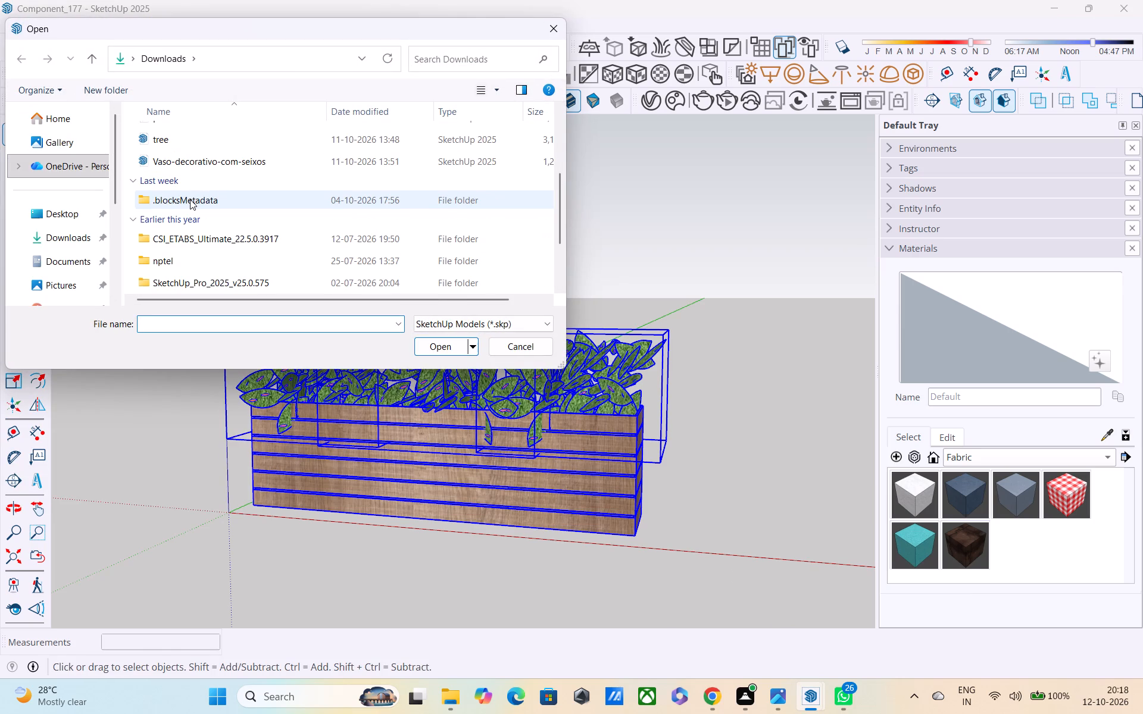
{"action": "scroll", "coordinate": [190, 199], "scroll_direction": "up", "scroll_amount": 4}
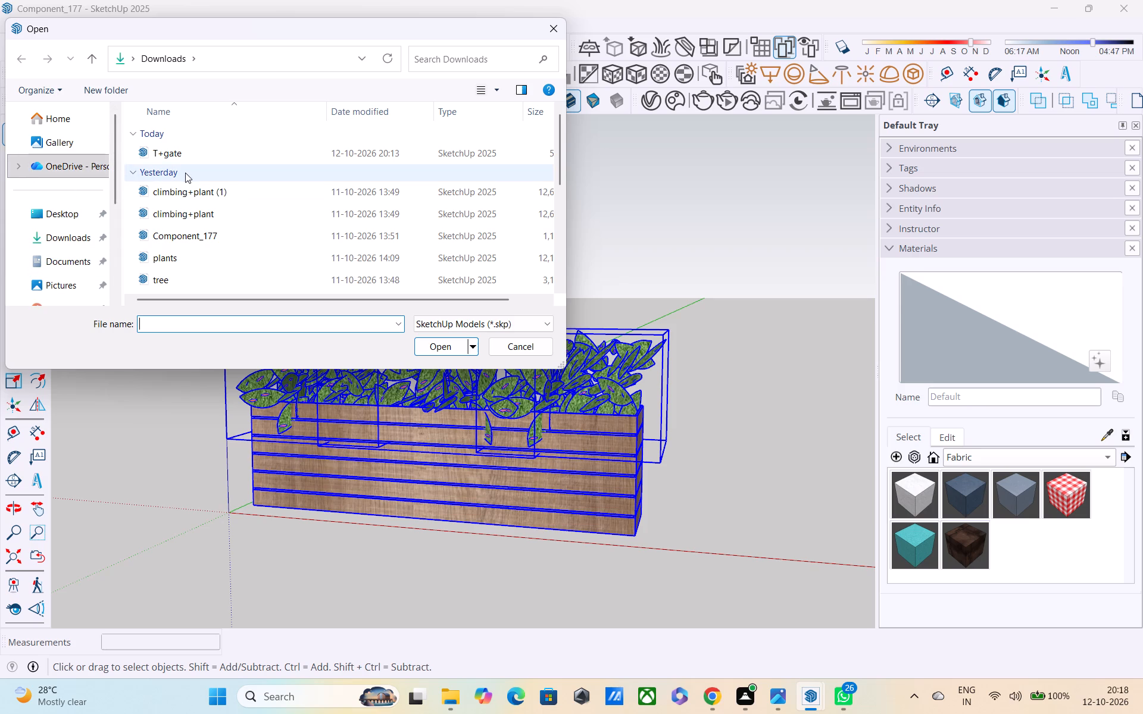
{"action": "scroll", "coordinate": [185, 173], "scroll_direction": "down", "scroll_amount": 2}
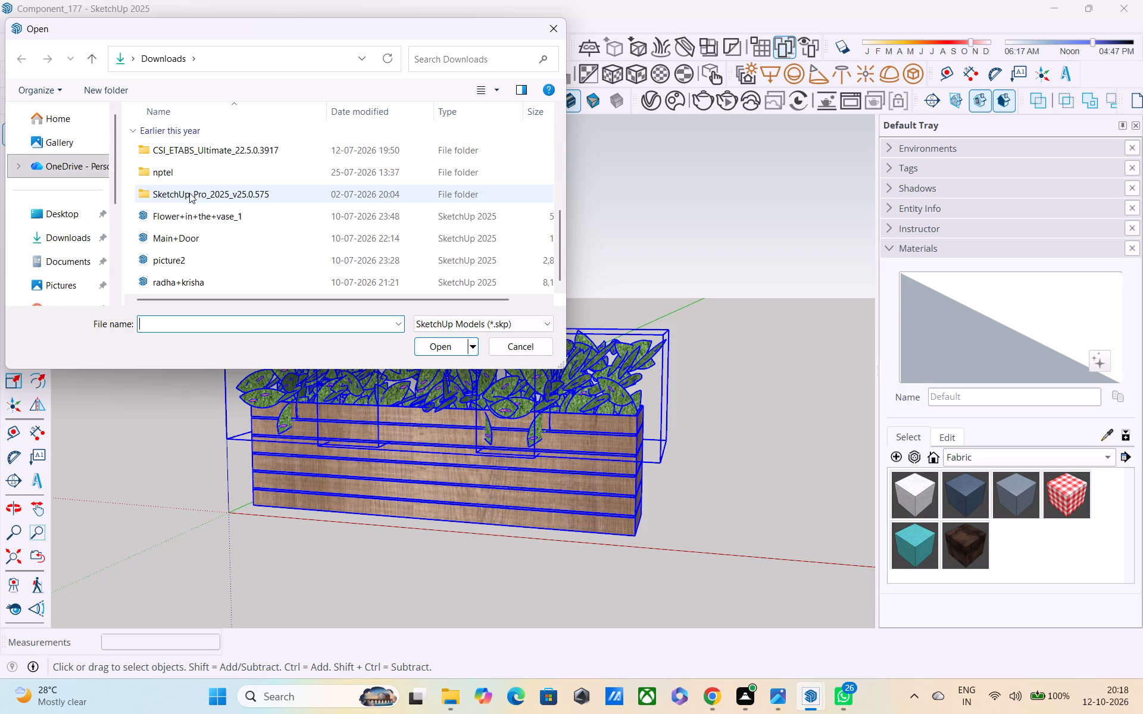
{"action": "scroll", "coordinate": [190, 193], "scroll_direction": "up", "scroll_amount": 2}
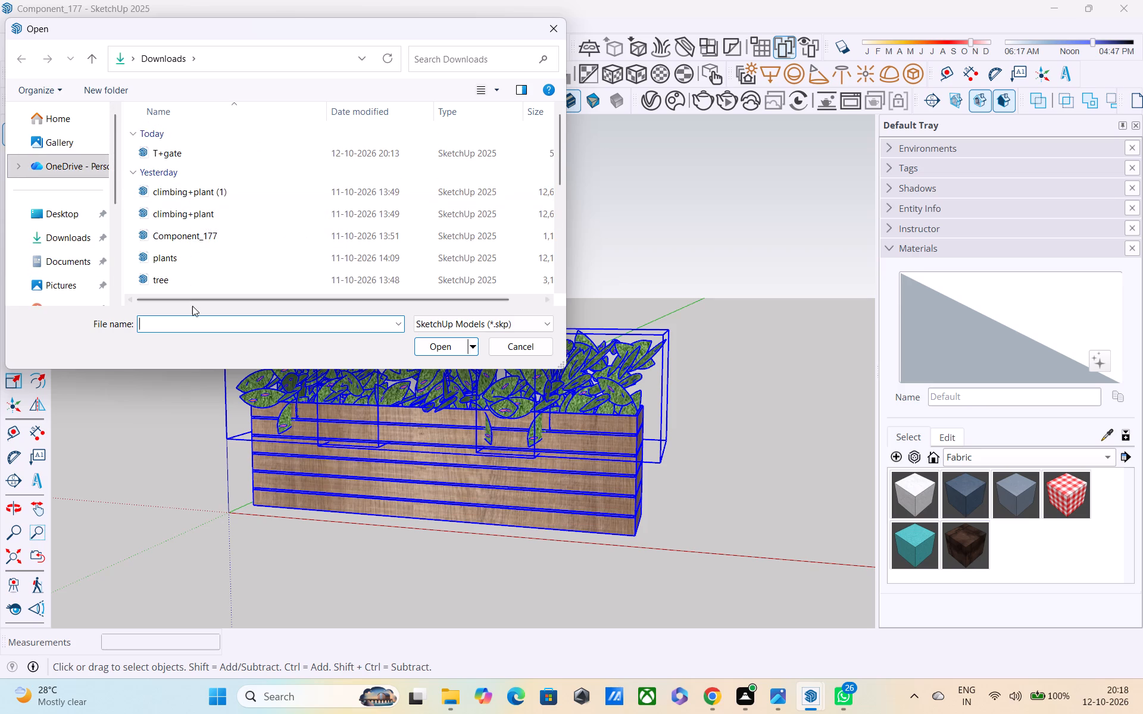
{"action": "left_click", "coordinate": [193, 320]}
{"action": "type", "text": "sk"}
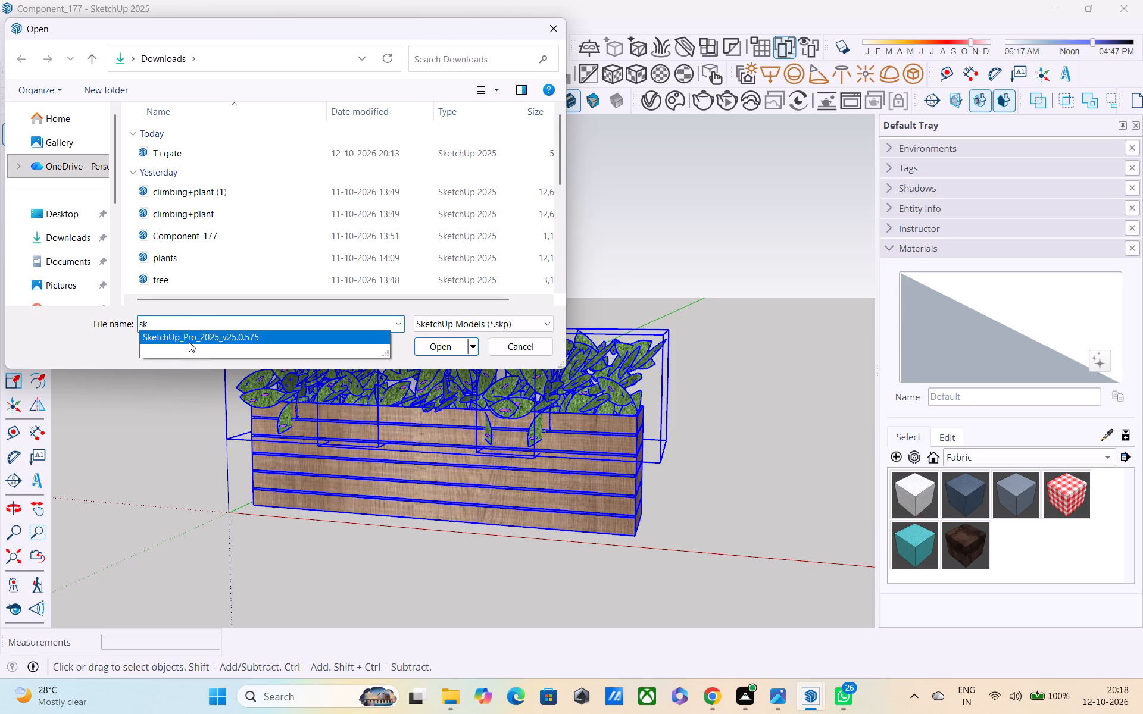
{"action": "scroll", "coordinate": [189, 282], "scroll_direction": "down", "scroll_amount": 1}
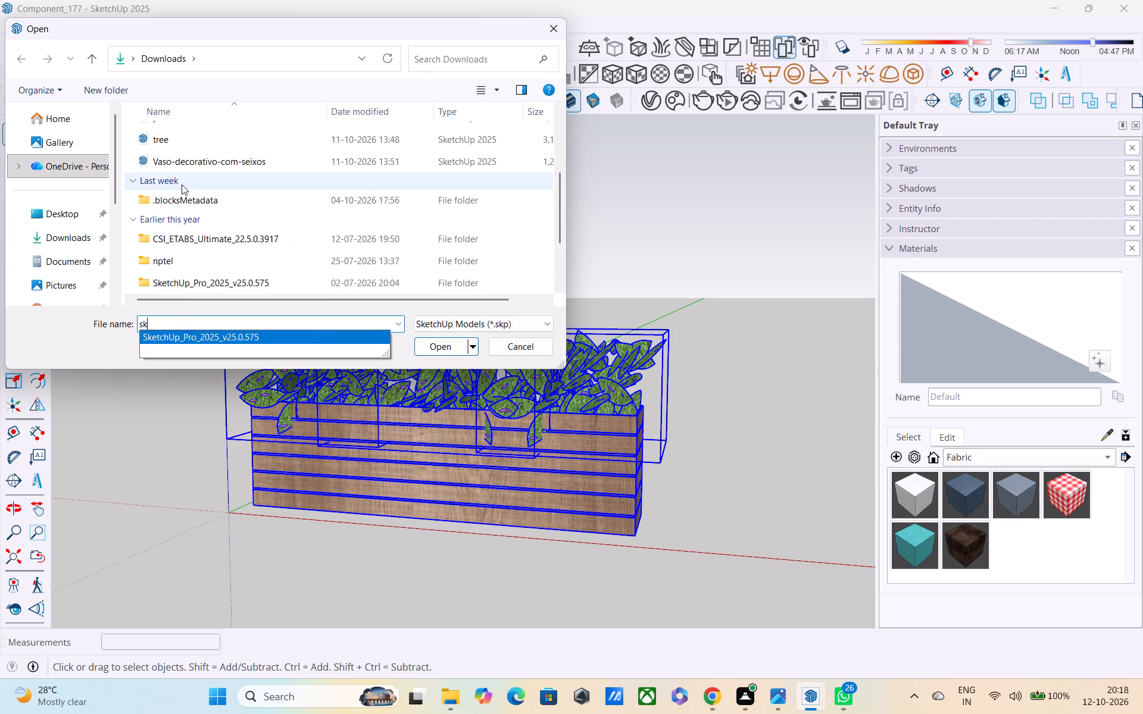
{"action": "scroll", "coordinate": [182, 184], "scroll_direction": "up", "scroll_amount": 2}
{"action": "left_click", "coordinate": [73, 228]}
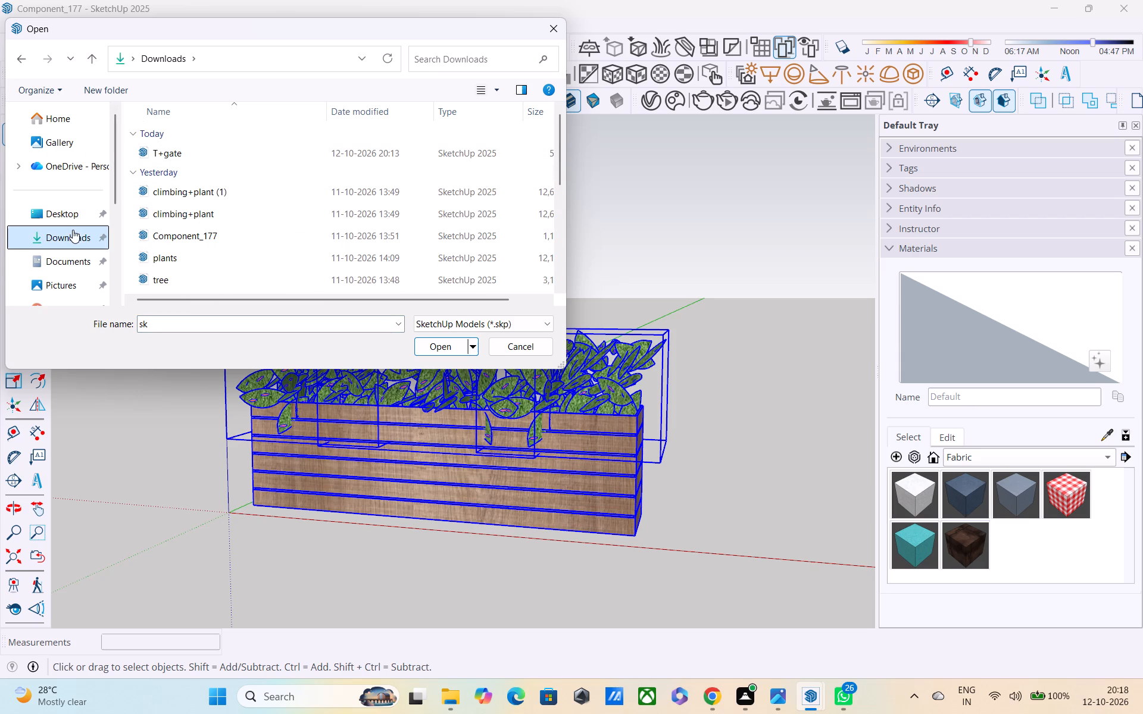
{"action": "scroll", "coordinate": [167, 178], "scroll_direction": "up", "scroll_amount": 3}
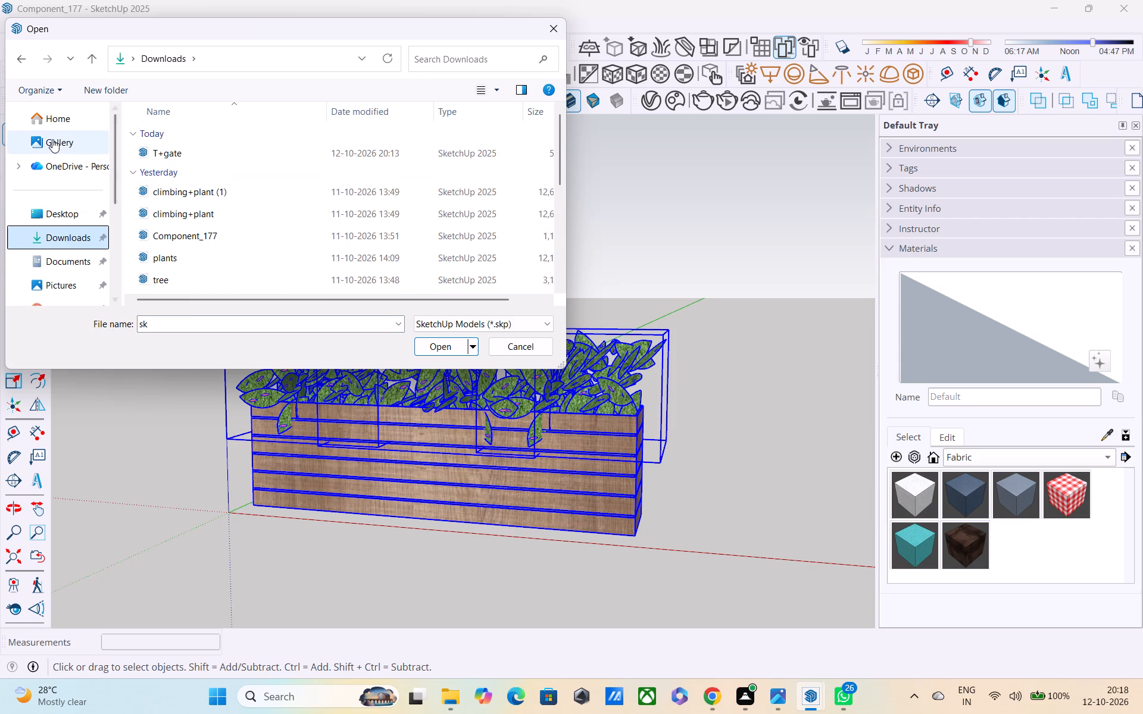
{"action": "left_click", "coordinate": [52, 139]}
{"action": "left_click", "coordinate": [51, 120]}
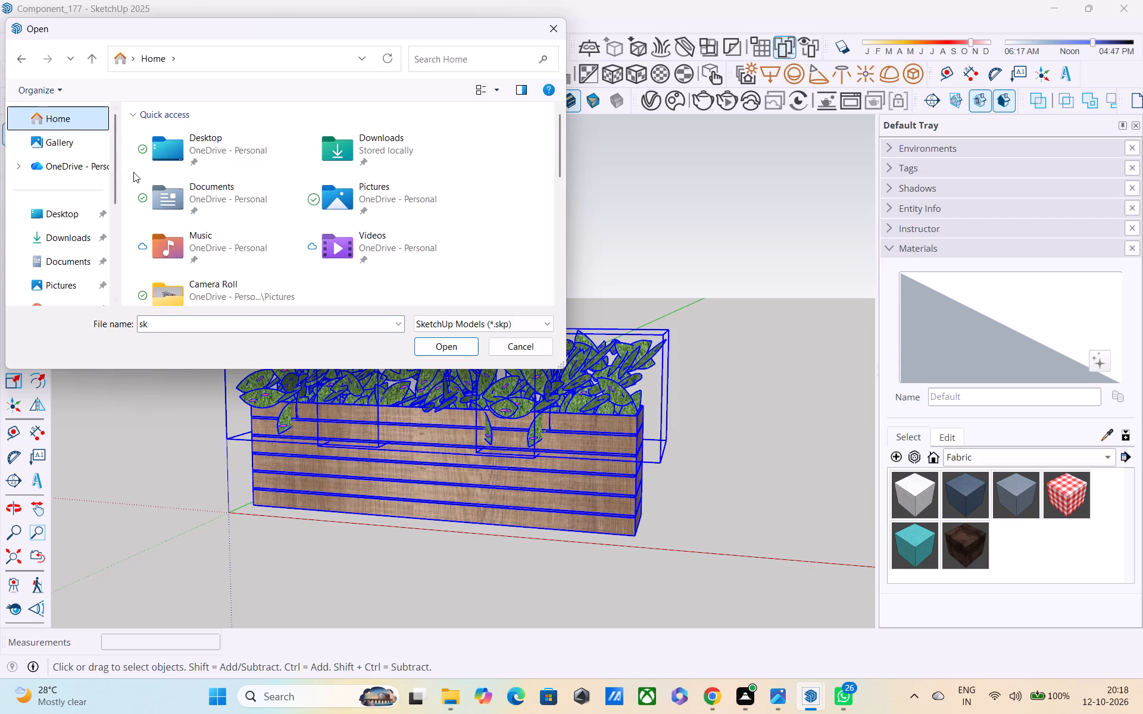
{"action": "left_click", "coordinate": [72, 159]}
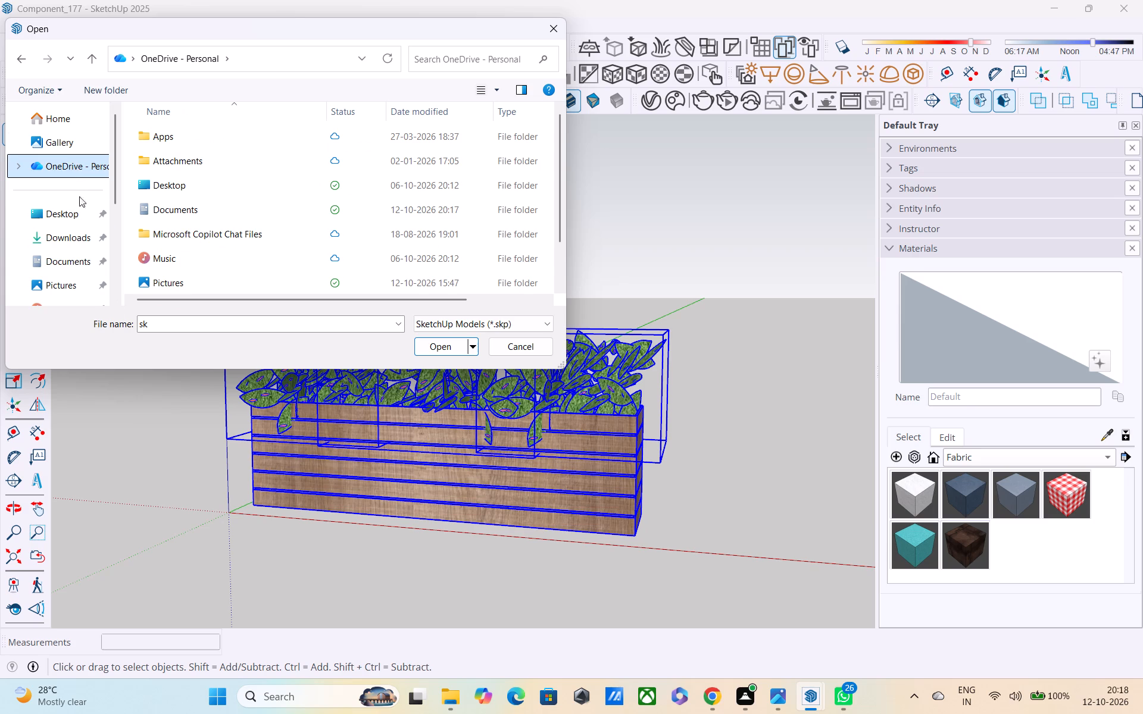
{"action": "scroll", "coordinate": [77, 262], "scroll_direction": "down", "scroll_amount": 2}
{"action": "scroll", "coordinate": [77, 262], "scroll_direction": "up", "scroll_amount": 2}
{"action": "left_click", "coordinate": [556, 32]}
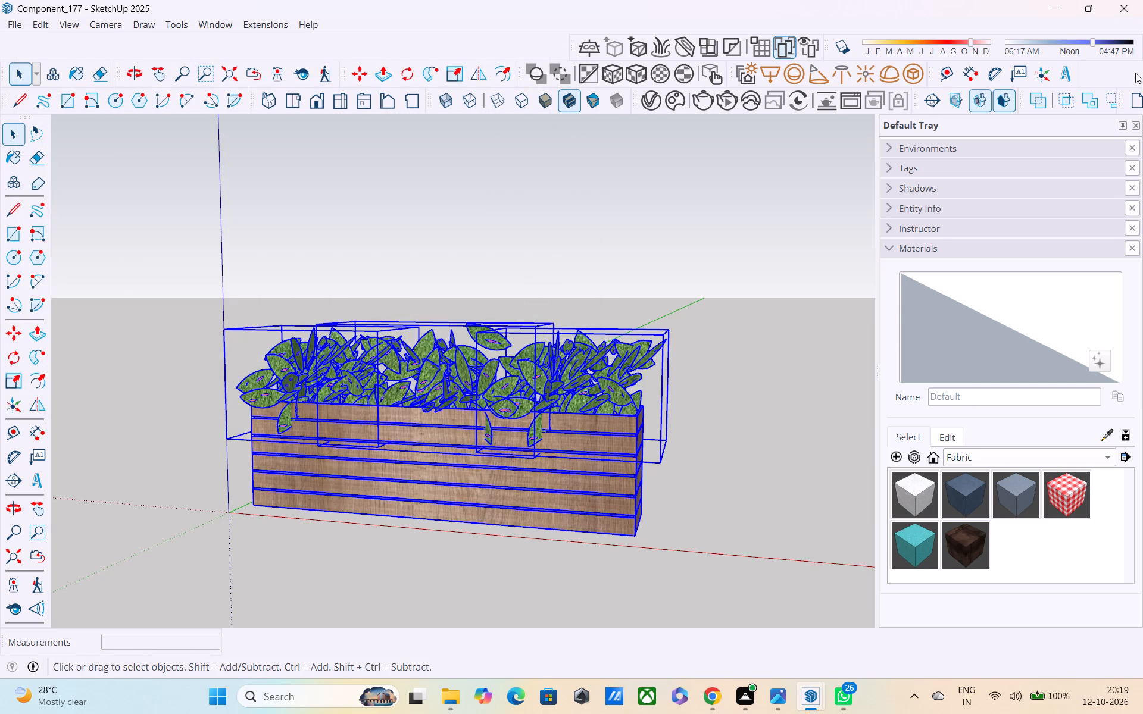
Close the Component_177 model, the Downloads folder window and the remaining climbing+plant (1) model.
{"action": "left_click", "coordinate": [1142, 11]}
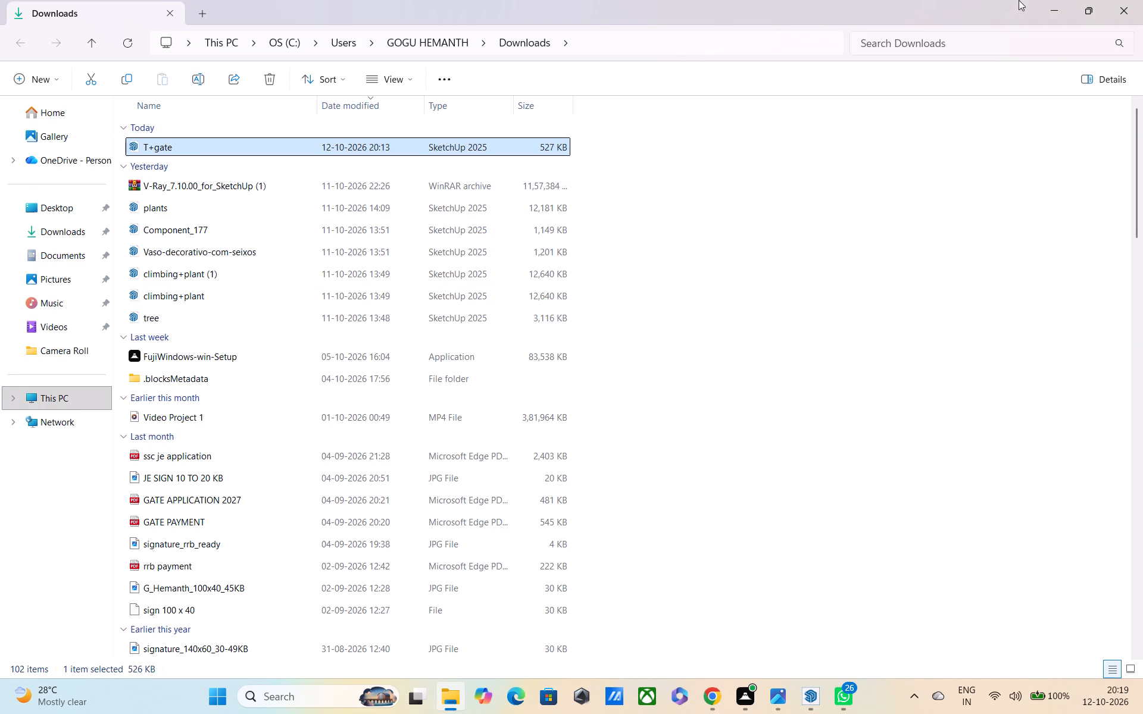
{"action": "left_click", "coordinate": [1142, 0]}
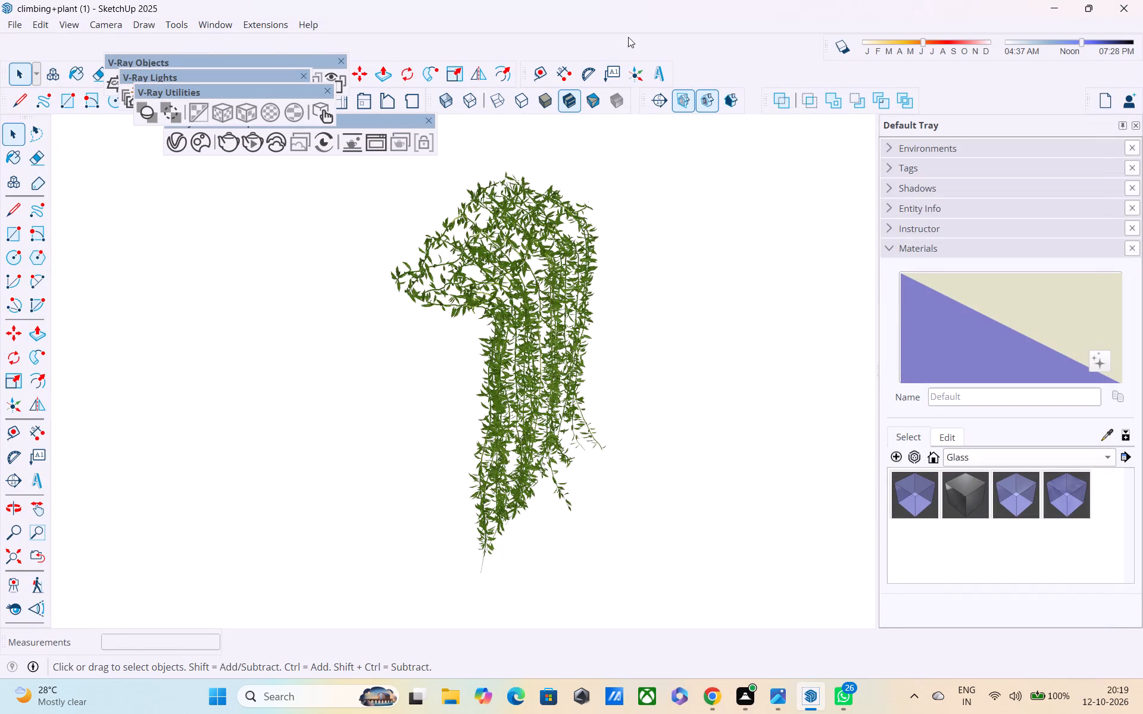
{"action": "left_click", "coordinate": [1129, 1]}
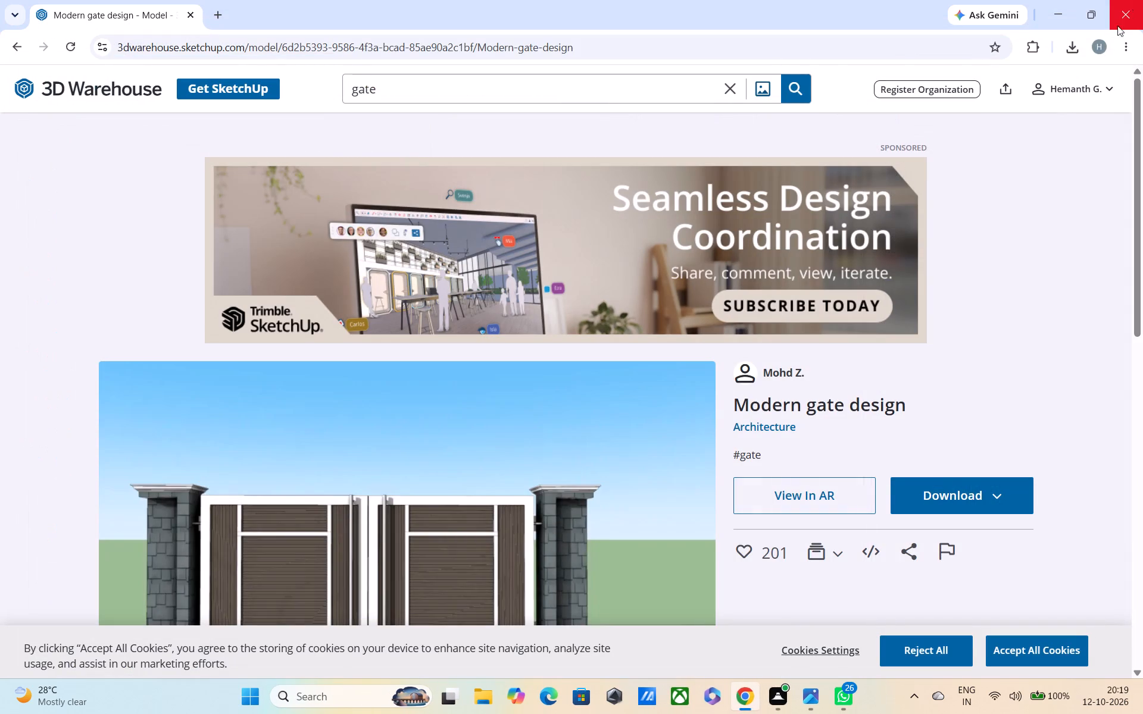
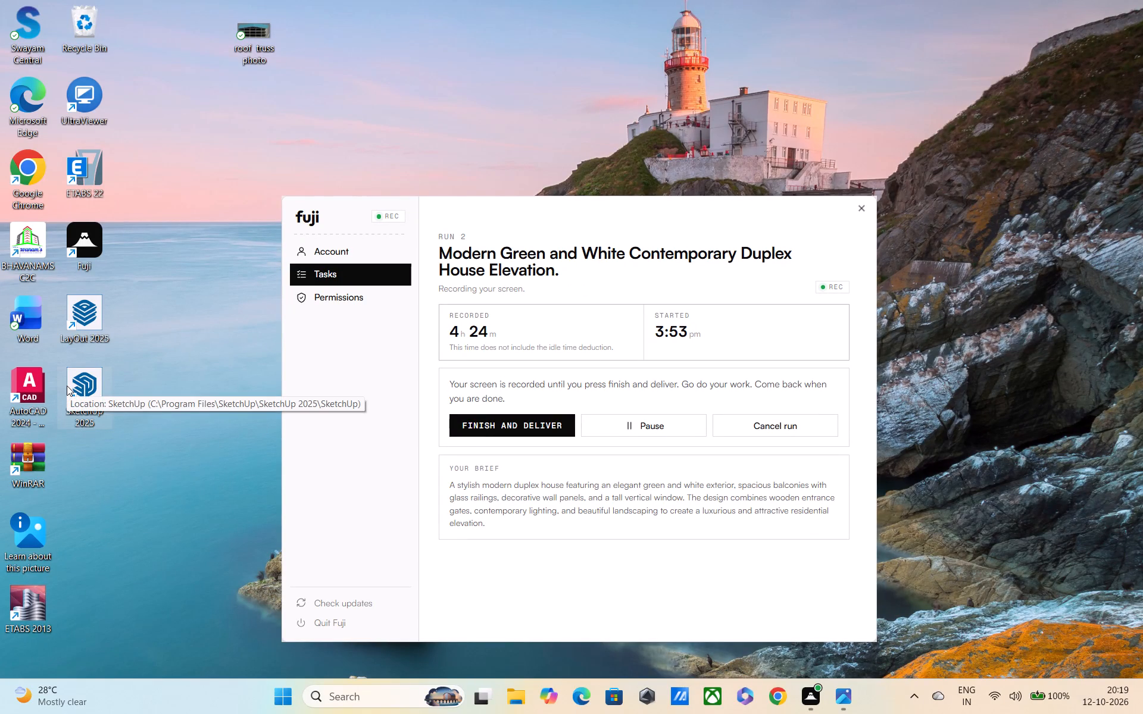
Launch SketchUp 2025 from the desktop.
{"action": "double_click", "coordinate": [86, 392]}
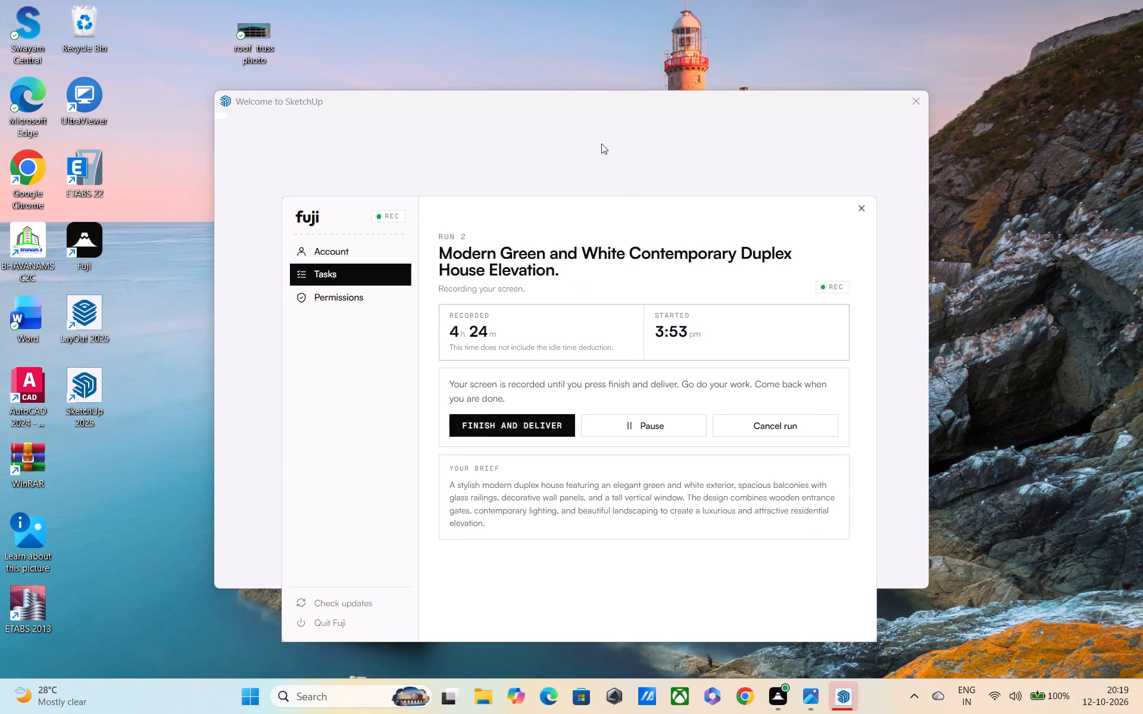
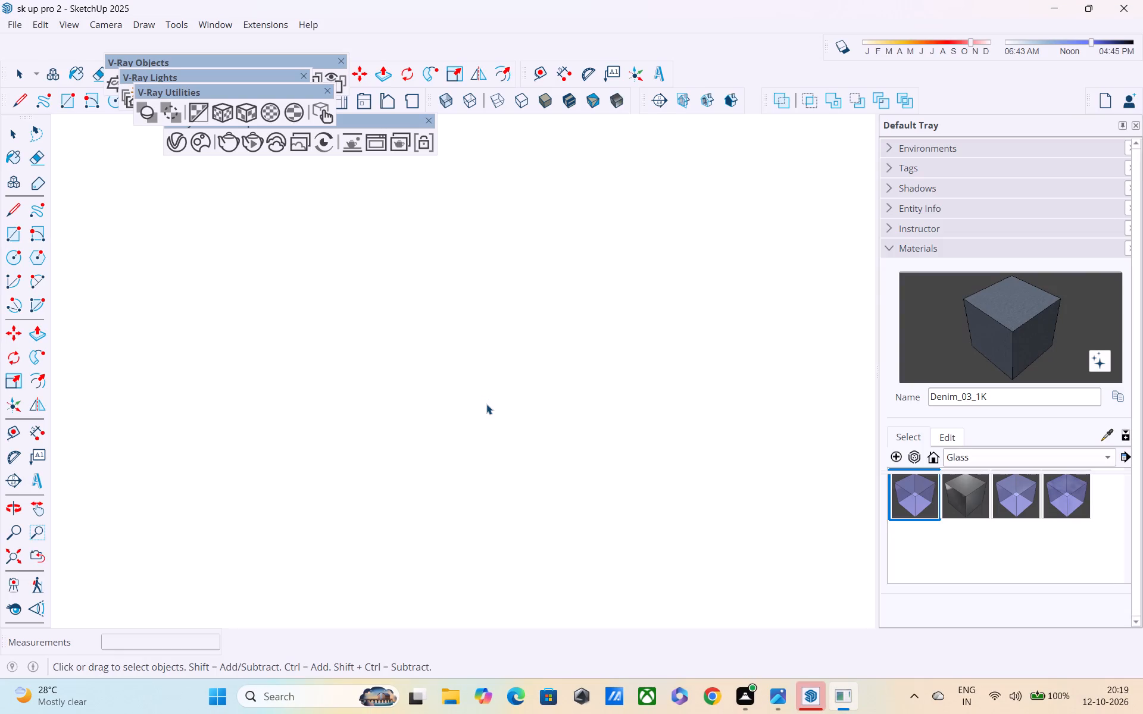
Open the "plants" model from the Downloads folder.
{"action": "scroll", "coordinate": [485, 403], "scroll_direction": "down", "scroll_amount": 3}
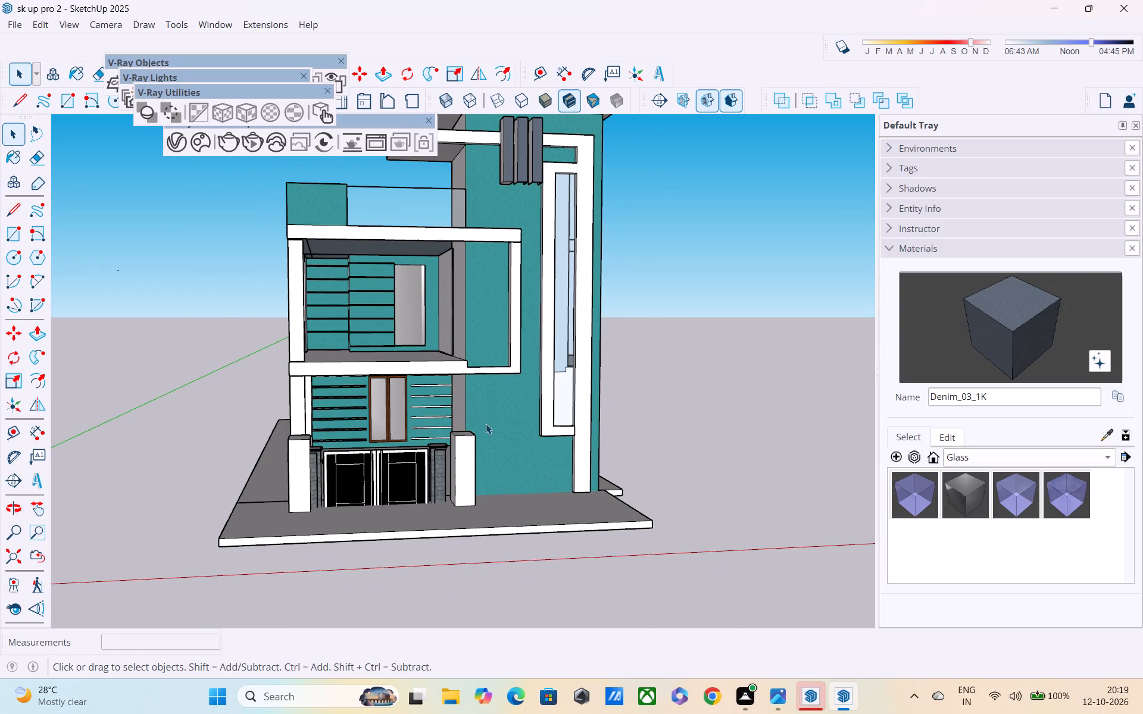
{"action": "left_click", "coordinate": [21, 24]}
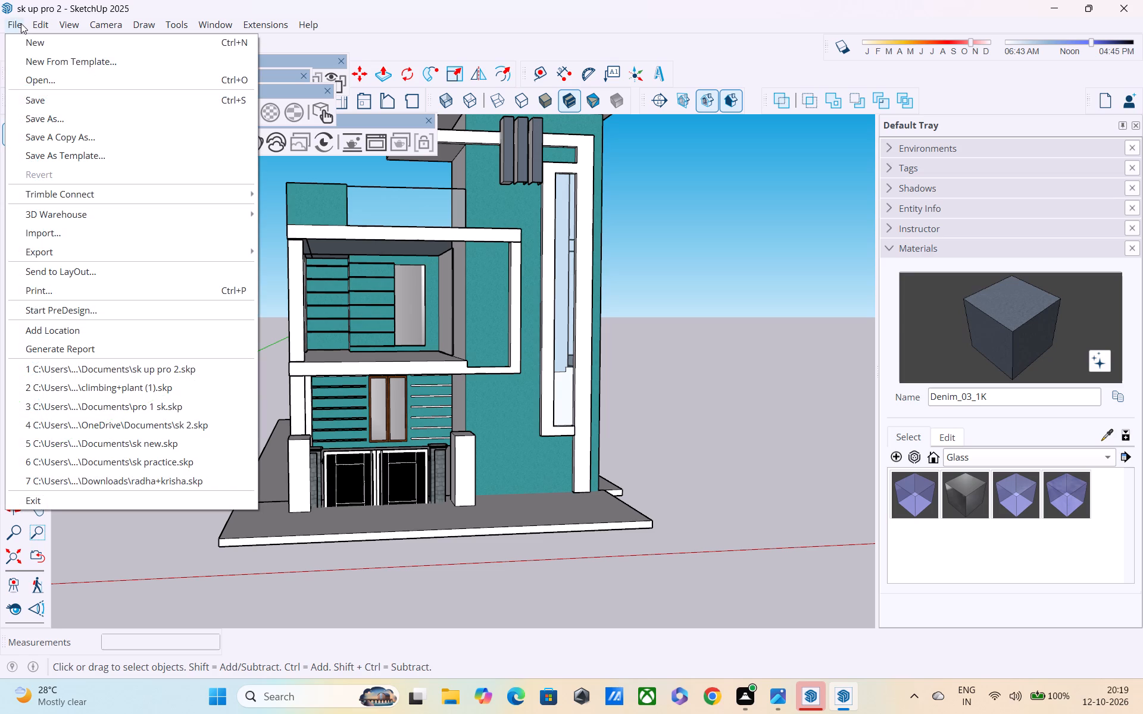
{"action": "left_click", "coordinate": [27, 89]}
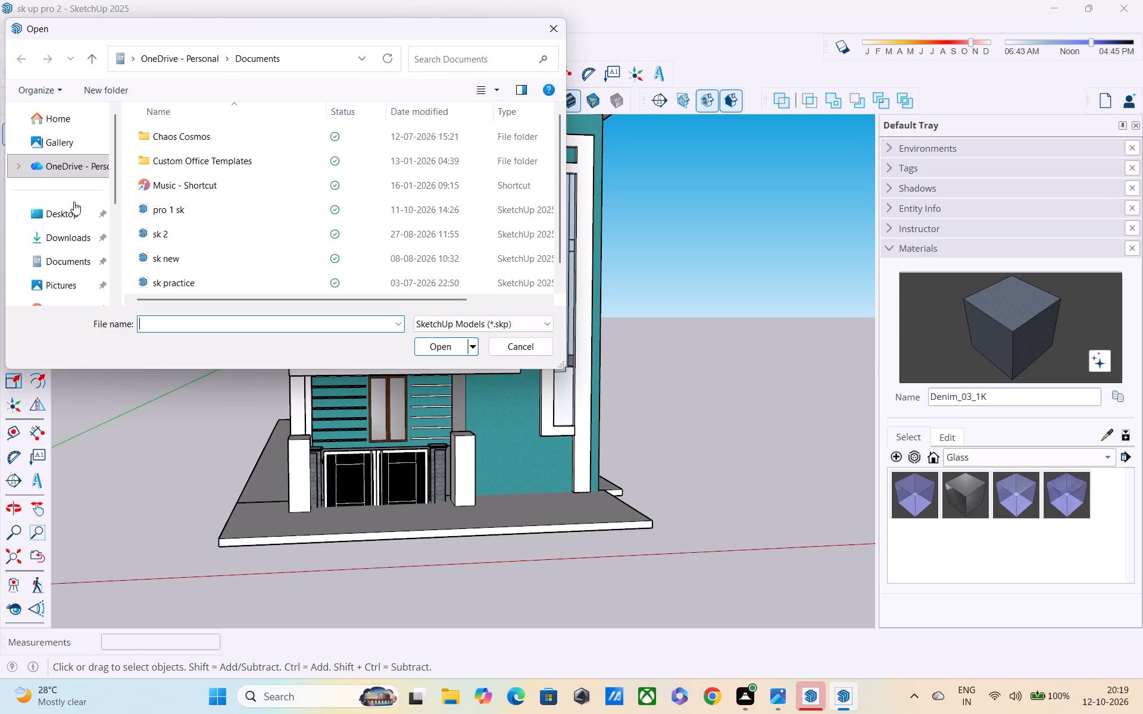
{"action": "scroll", "coordinate": [173, 203], "scroll_direction": "down", "scroll_amount": 2}
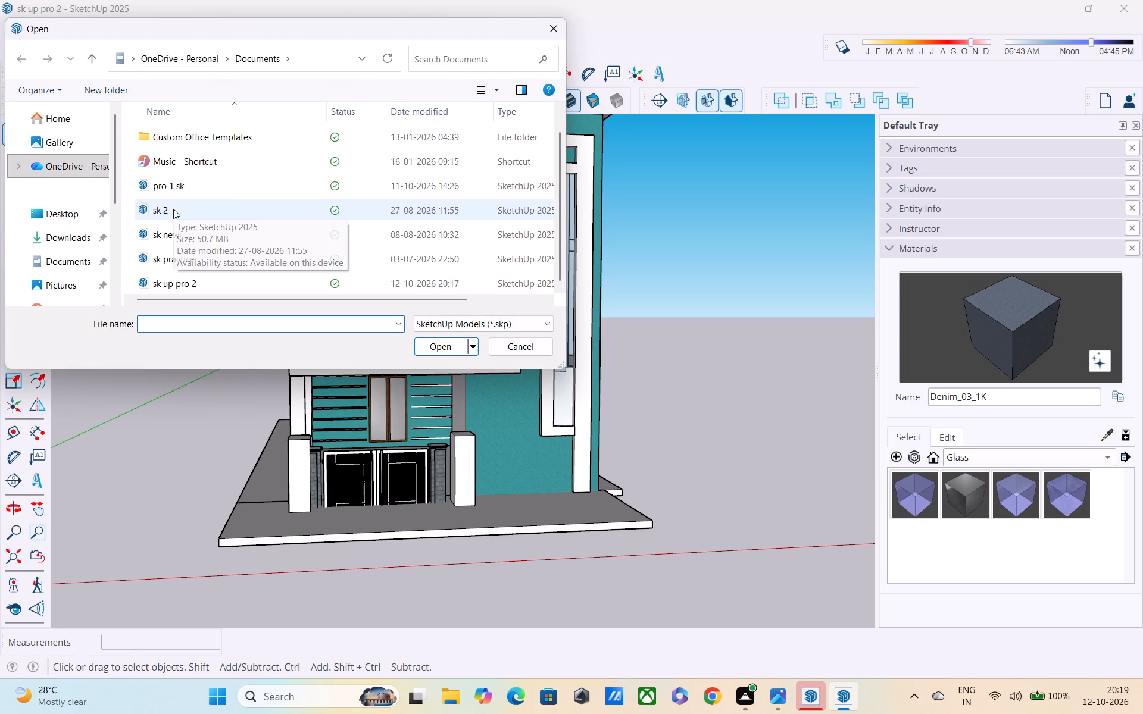
{"action": "scroll", "coordinate": [174, 212], "scroll_direction": "down", "scroll_amount": 5}
{"action": "left_click", "coordinate": [88, 234]}
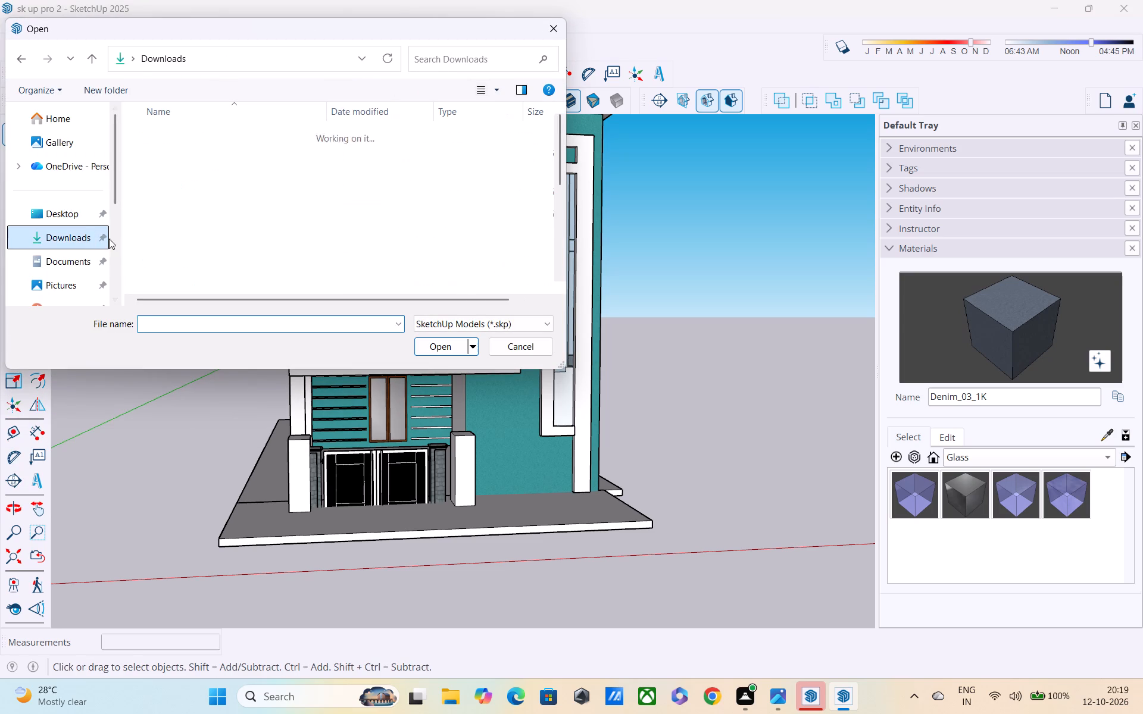
{"action": "left_click", "coordinate": [186, 250]}
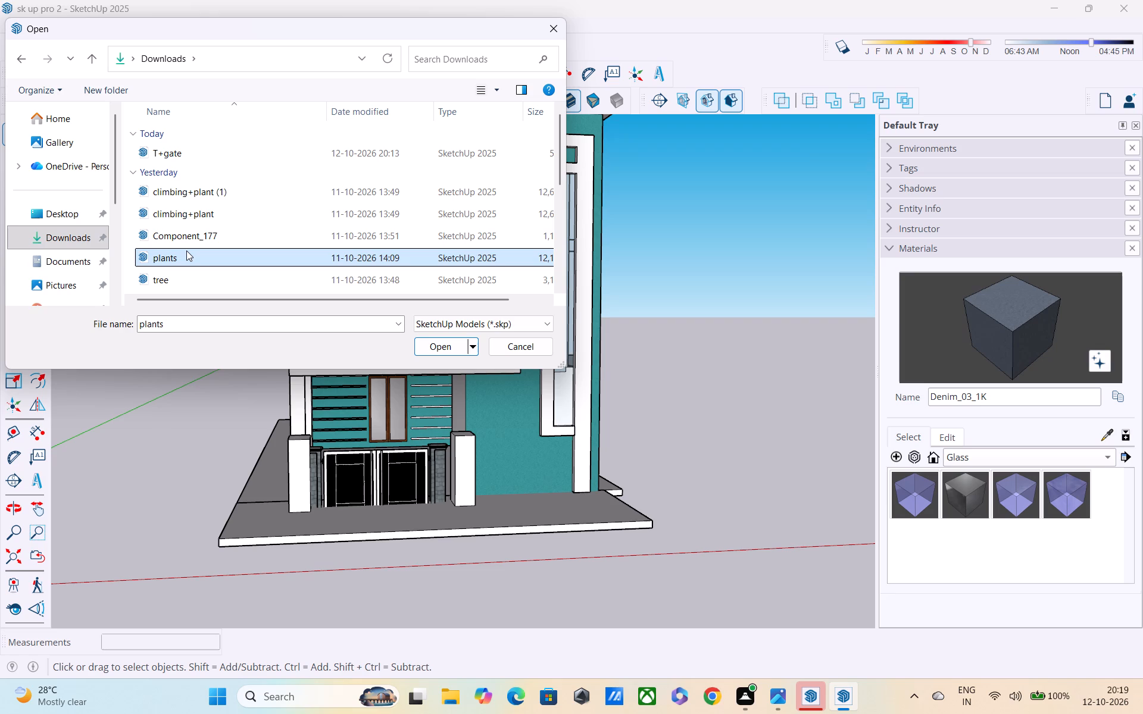
{"action": "left_click", "coordinate": [186, 250]}
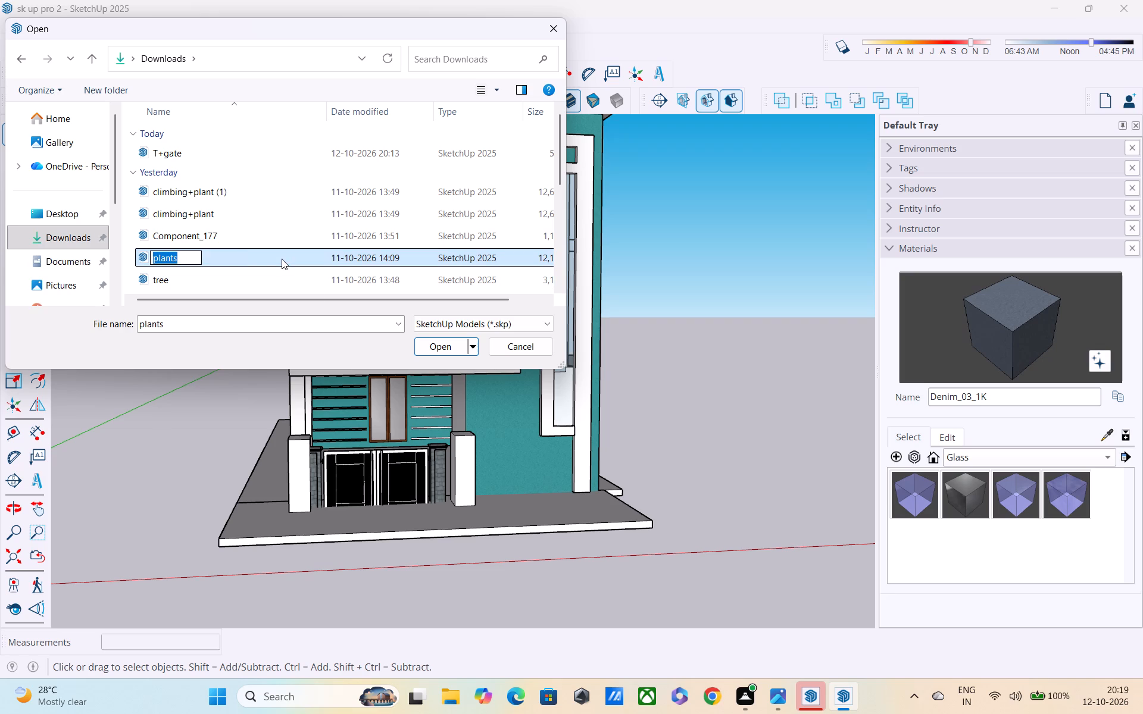
{"action": "left_click", "coordinate": [243, 251]}
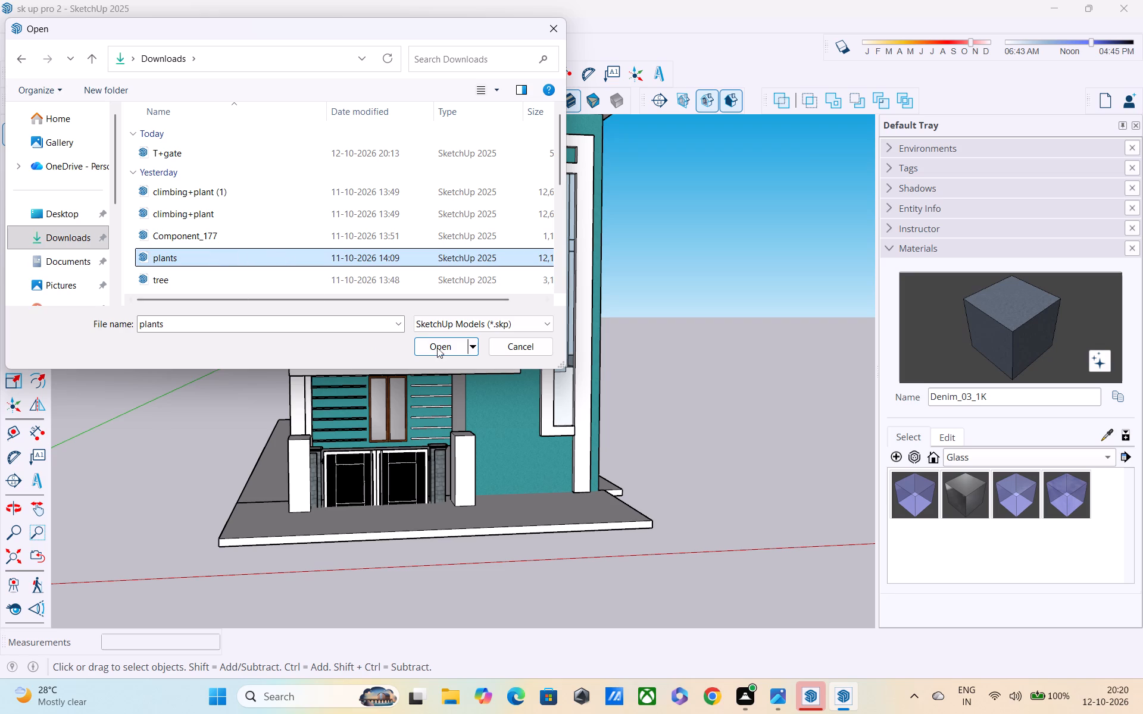
{"action": "left_click", "coordinate": [439, 347]}
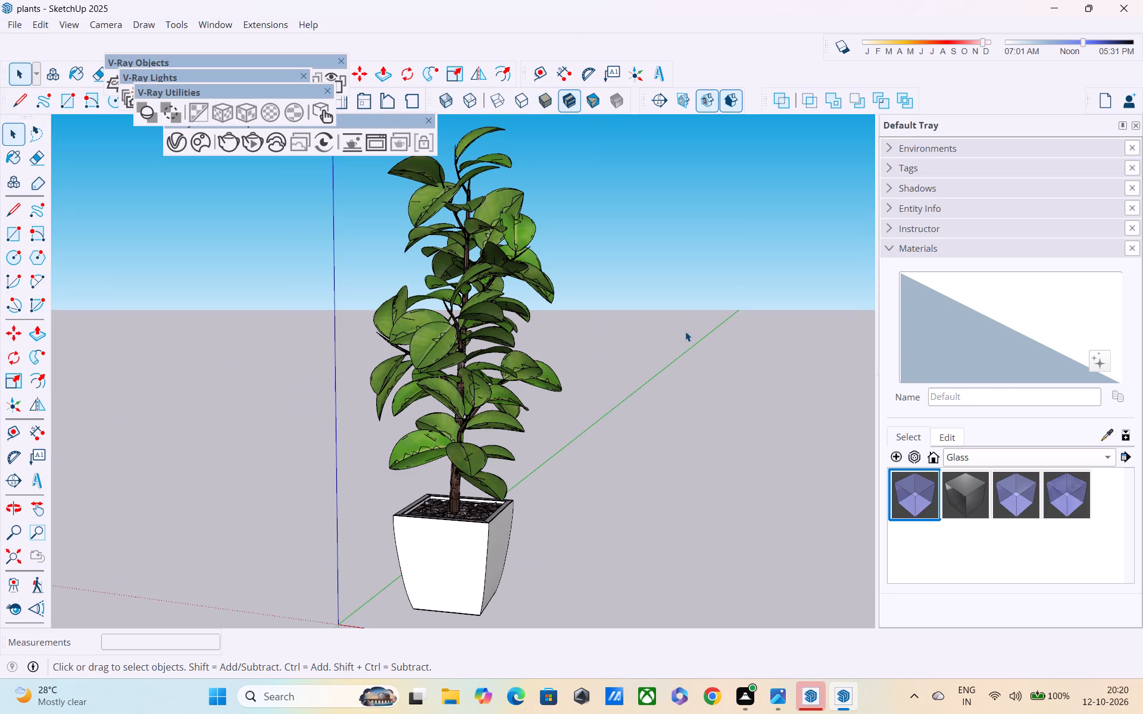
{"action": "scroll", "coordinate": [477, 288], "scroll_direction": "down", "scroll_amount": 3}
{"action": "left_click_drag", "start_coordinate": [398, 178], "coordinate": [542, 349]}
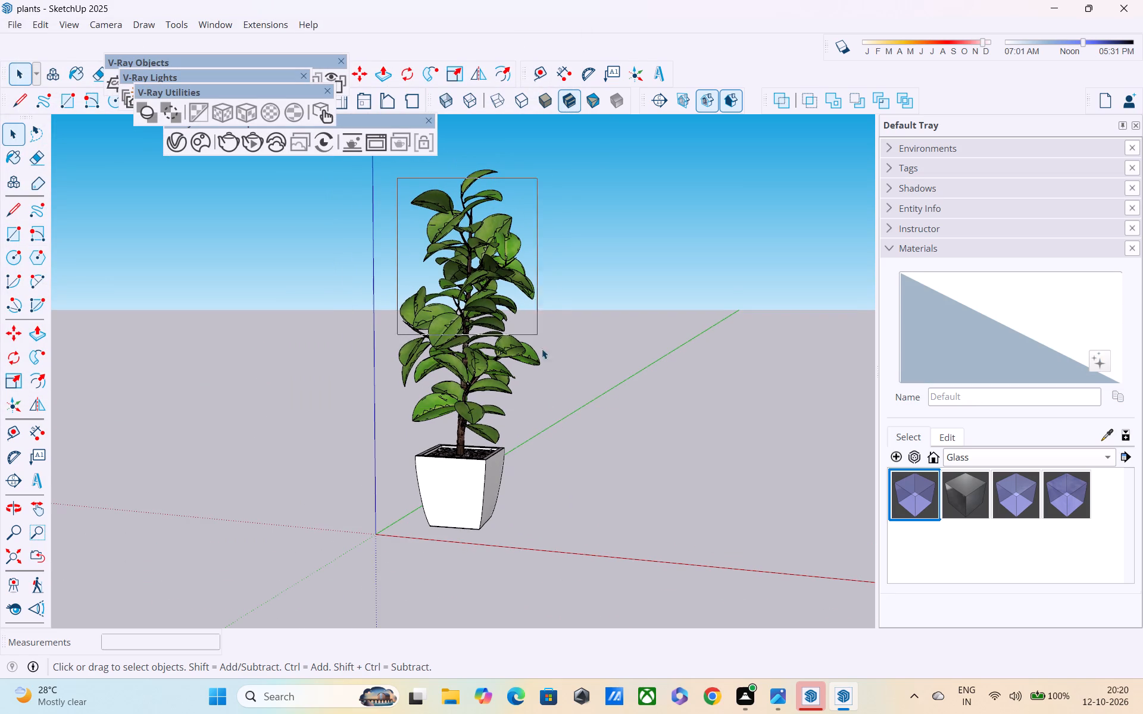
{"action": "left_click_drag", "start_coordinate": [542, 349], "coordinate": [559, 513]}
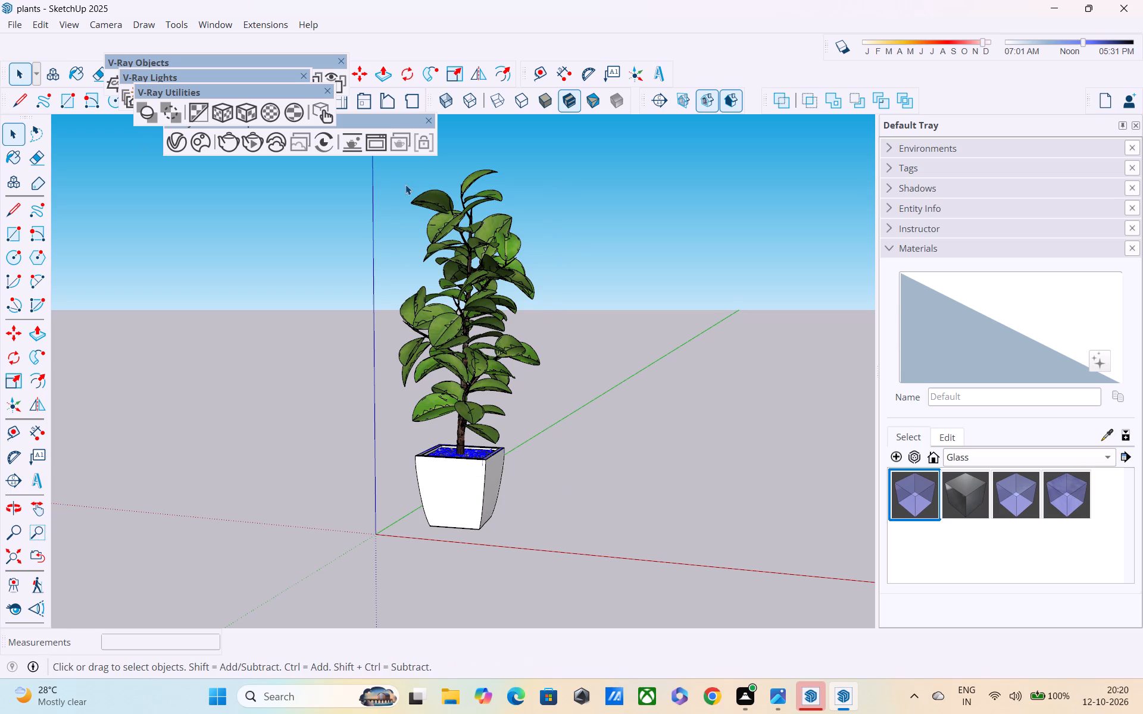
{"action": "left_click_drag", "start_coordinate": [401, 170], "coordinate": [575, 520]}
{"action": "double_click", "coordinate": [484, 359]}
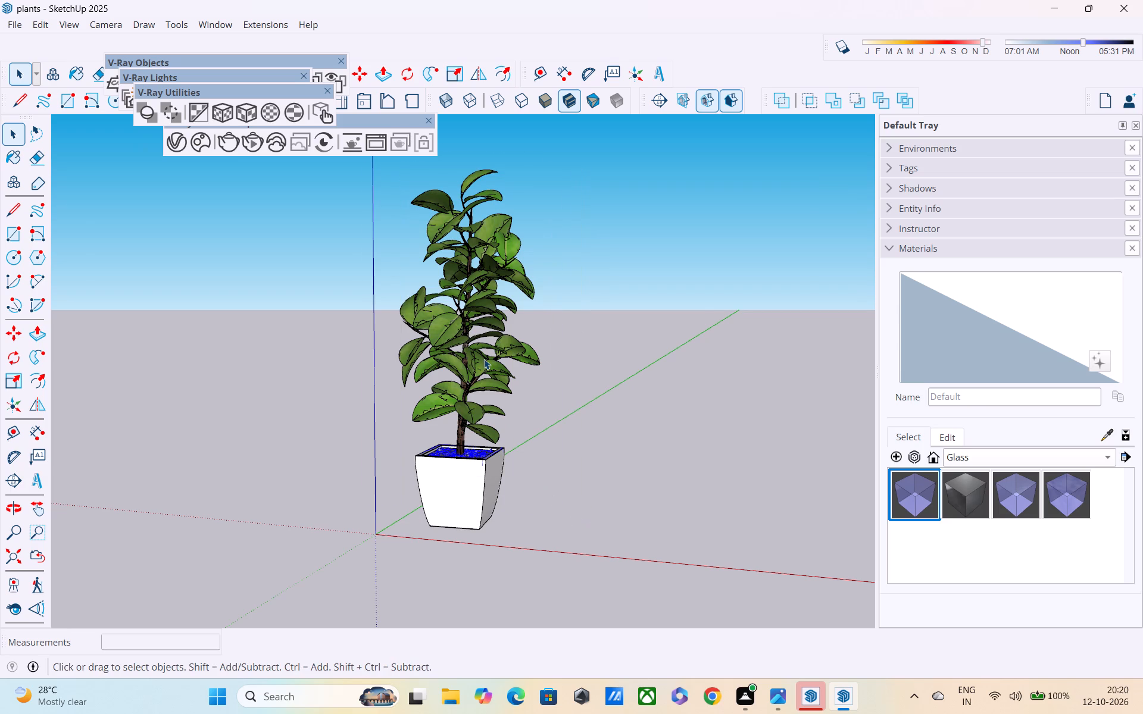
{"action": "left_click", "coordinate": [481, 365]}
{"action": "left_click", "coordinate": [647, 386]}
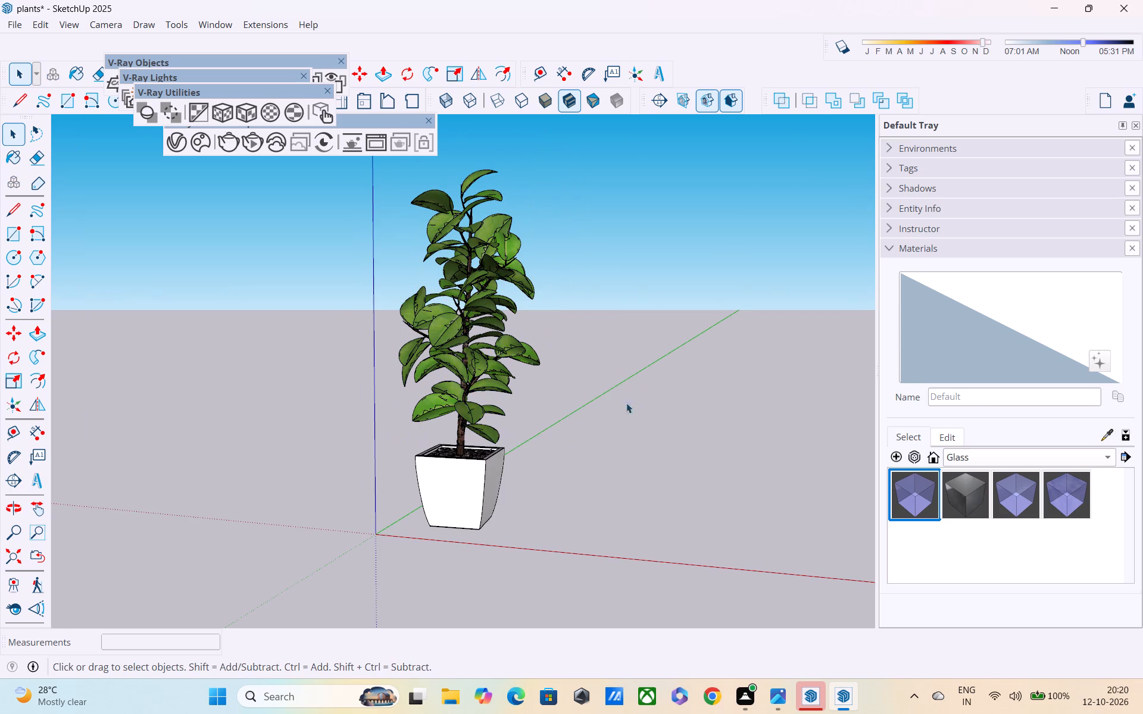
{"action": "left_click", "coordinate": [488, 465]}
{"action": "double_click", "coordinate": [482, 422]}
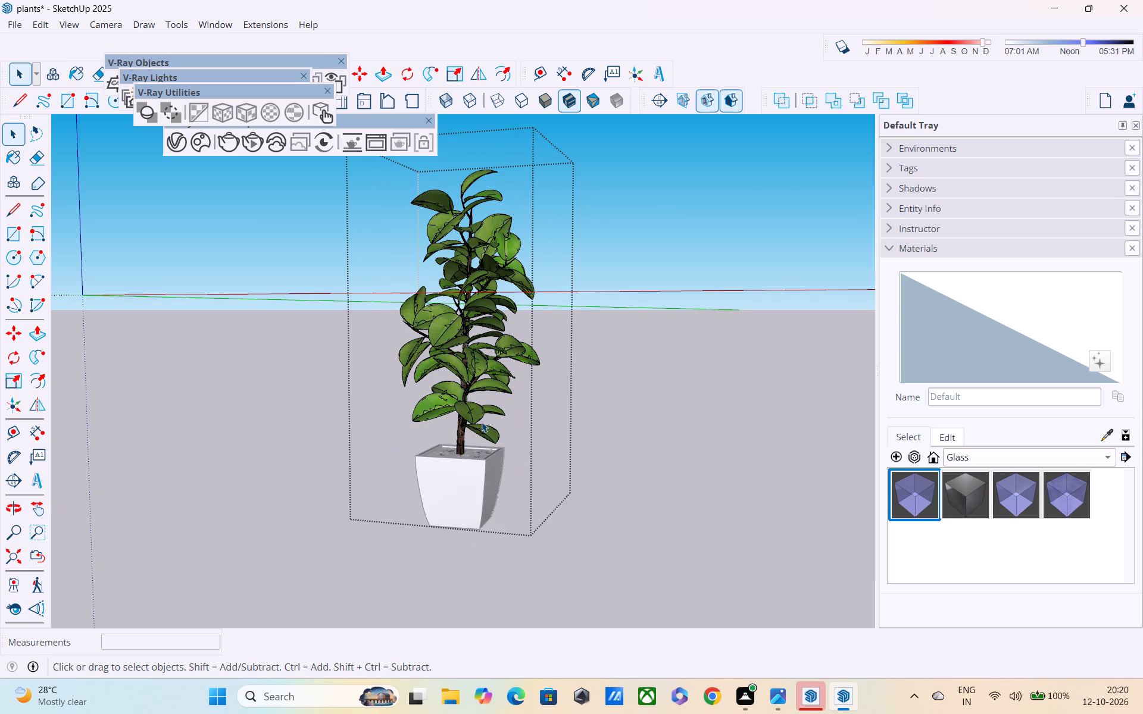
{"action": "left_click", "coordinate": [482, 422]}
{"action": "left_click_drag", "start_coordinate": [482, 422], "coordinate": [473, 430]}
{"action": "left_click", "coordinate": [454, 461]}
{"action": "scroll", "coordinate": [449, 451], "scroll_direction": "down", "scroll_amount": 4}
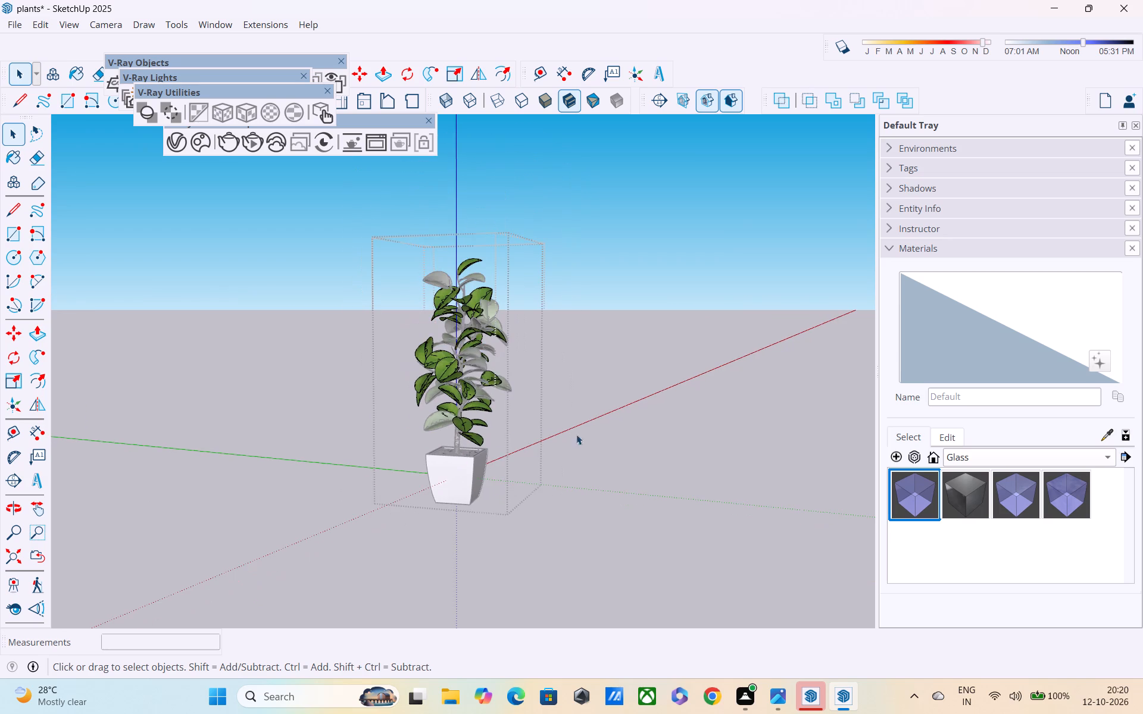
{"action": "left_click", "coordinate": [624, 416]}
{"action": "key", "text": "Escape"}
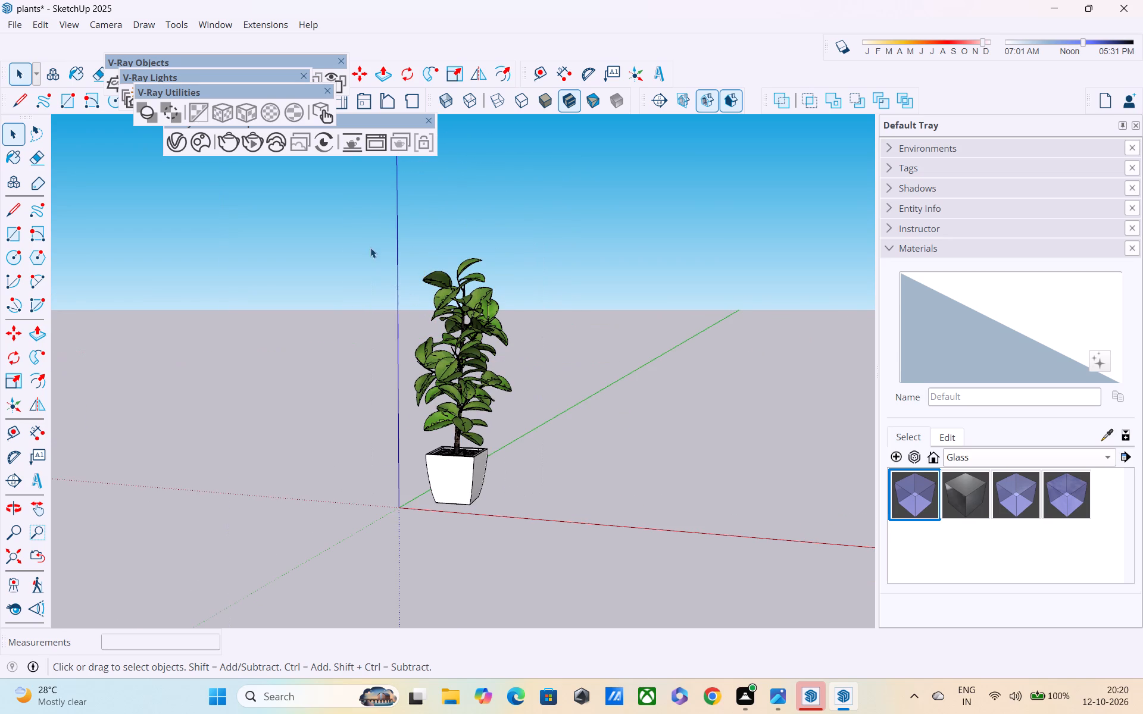
Copy the entire potted plant, including its leaves, soil and white pot.
{"action": "left_click_drag", "start_coordinate": [366, 242], "coordinate": [594, 574]}
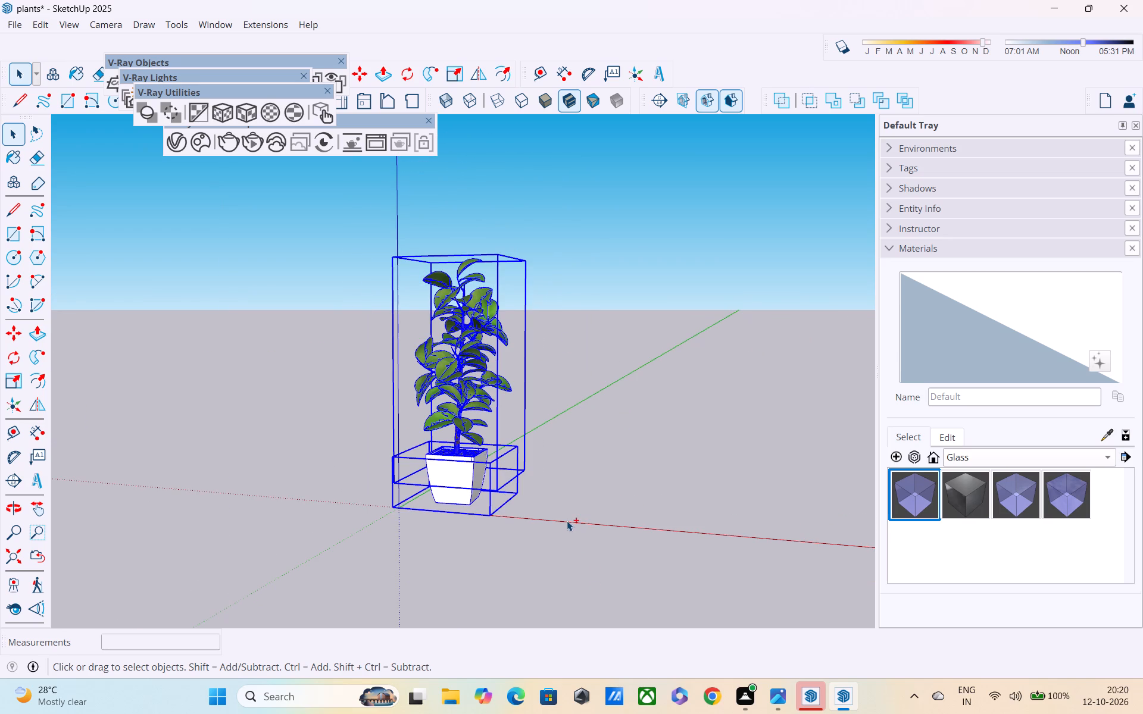
{"action": "key", "text": "ctrl+c"}
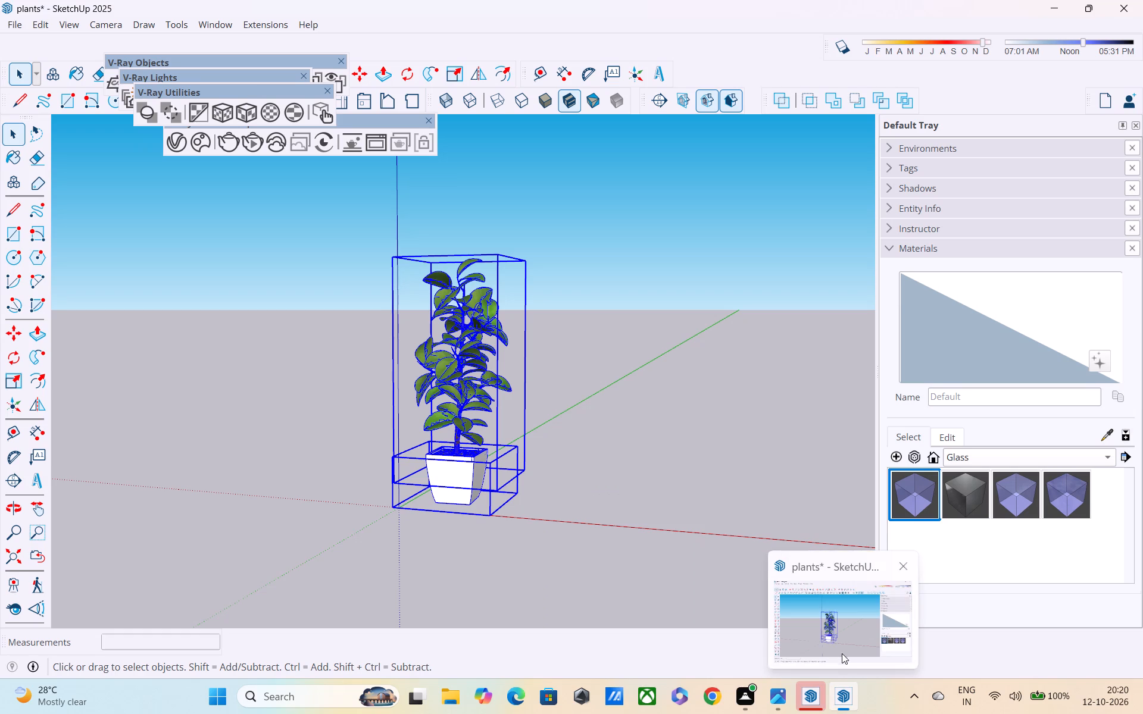
Switch to the SketchUp welcome window and open the recent file "sk up pro 2".
{"action": "left_click", "coordinate": [795, 654]}
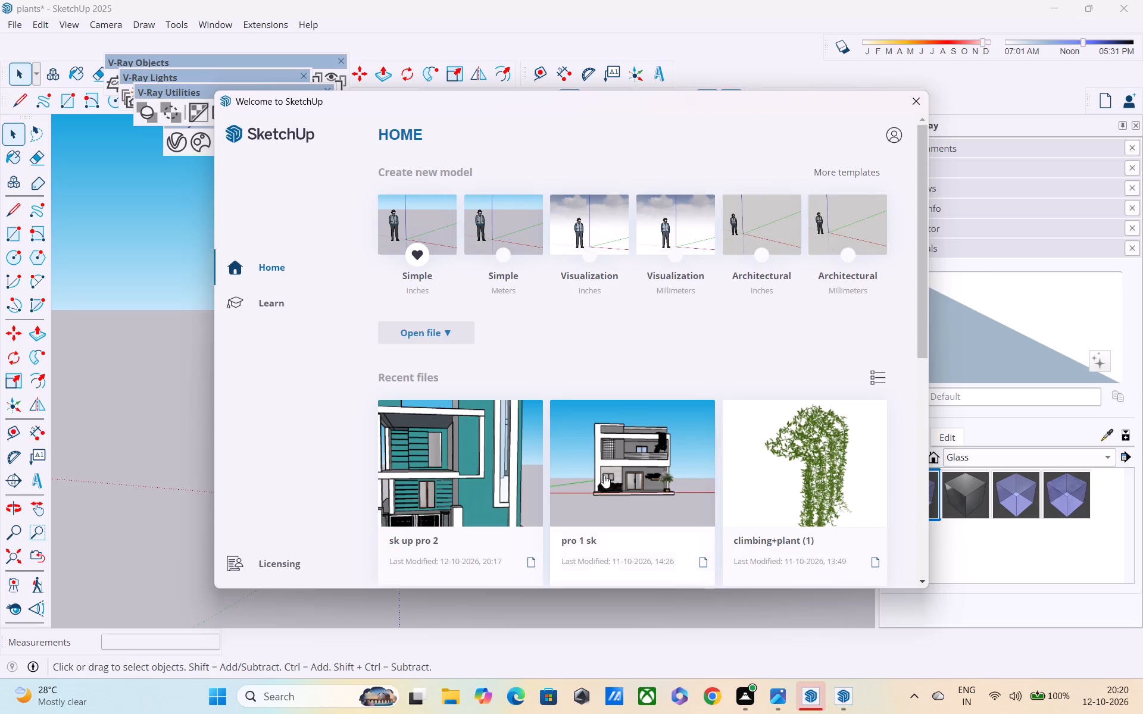
{"action": "left_click", "coordinate": [470, 450]}
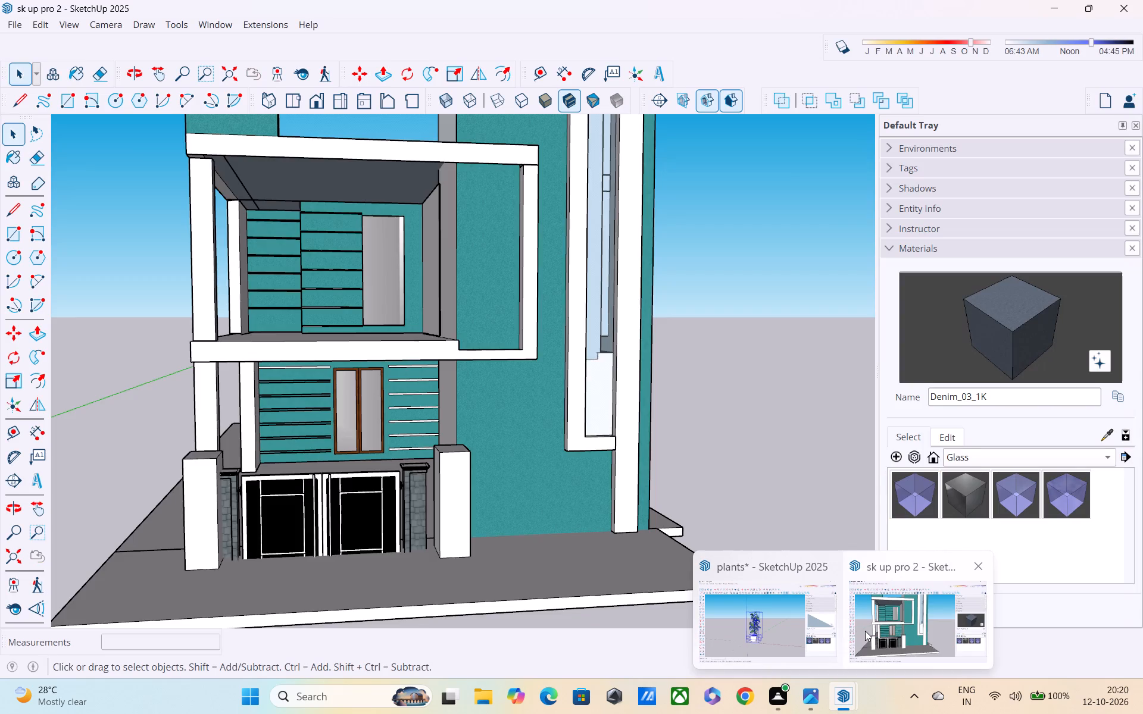
Paste the potted plant onto the open roof terrace, behind the front glass railing near the tower wall, and deselect it.
{"action": "scroll", "coordinate": [516, 400], "scroll_direction": "down", "scroll_amount": 5}
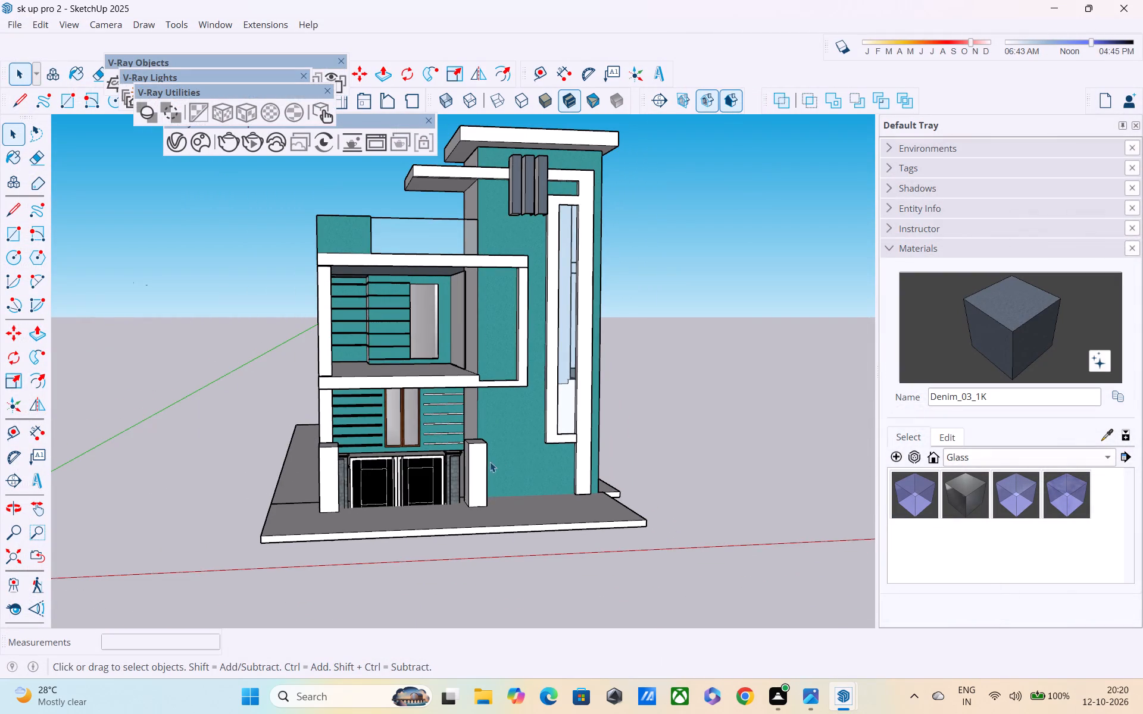
{"action": "middle_click_drag", "start_coordinate": [470, 493], "coordinate": [462, 494]}
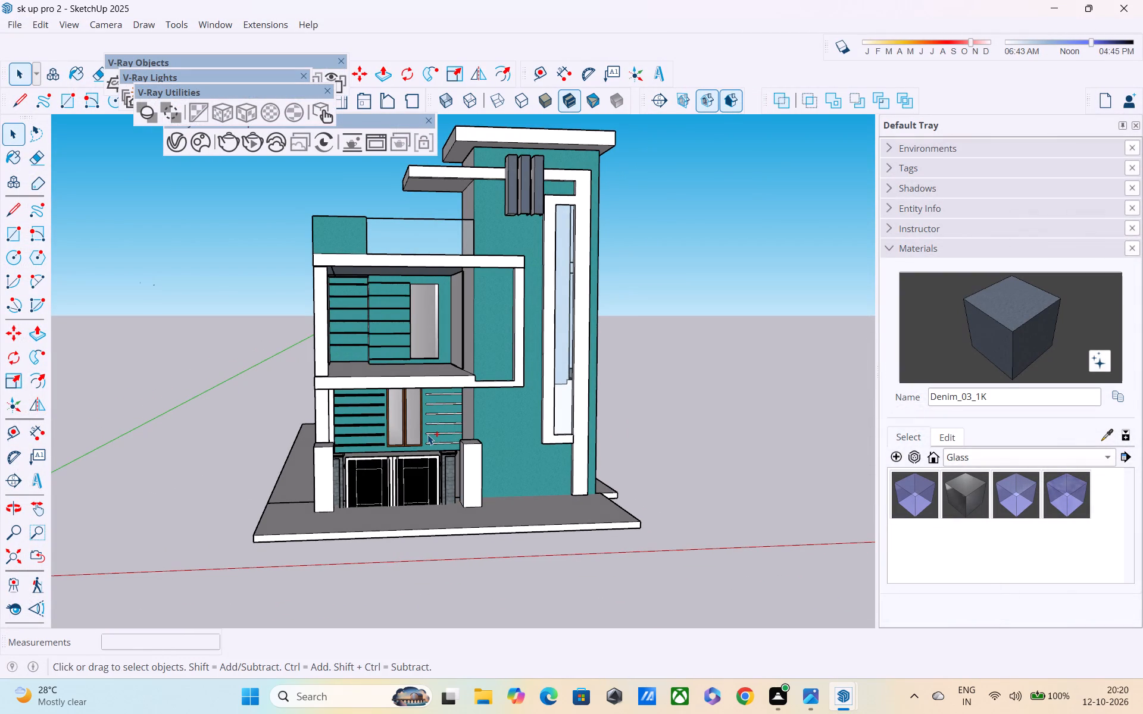
{"action": "key", "text": "ctrl+v"}
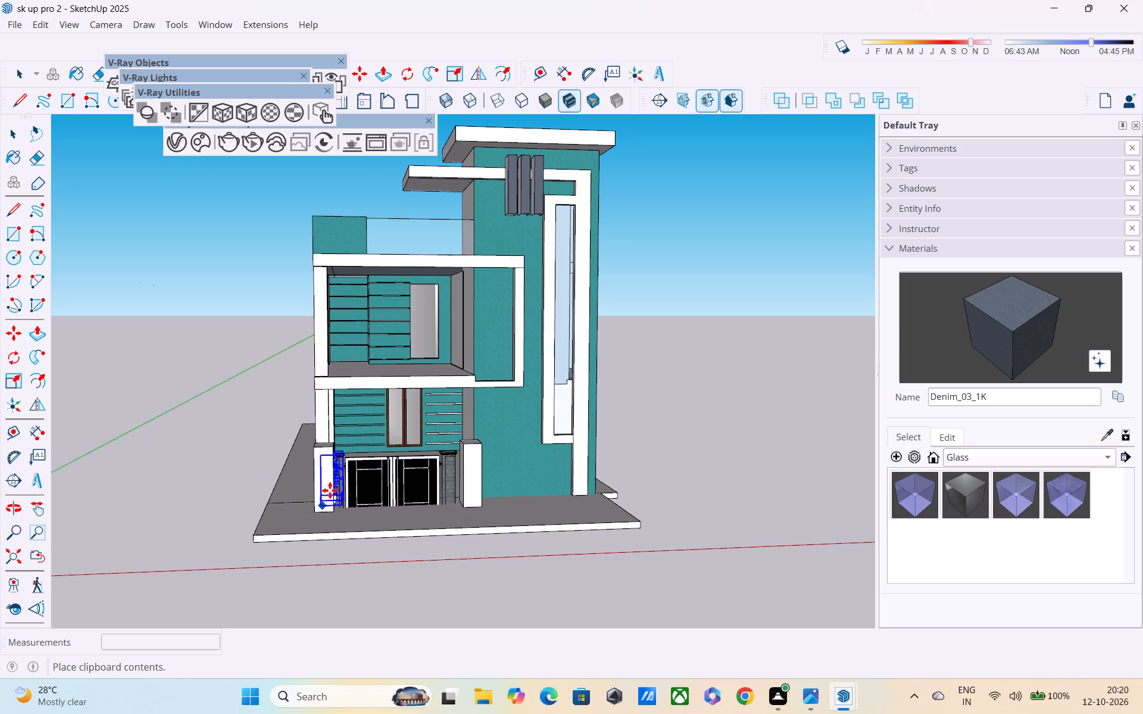
{"action": "middle_click_drag", "start_coordinate": [410, 238], "coordinate": [427, 436]}
{"action": "scroll", "coordinate": [468, 413], "scroll_direction": "up", "scroll_amount": 4}
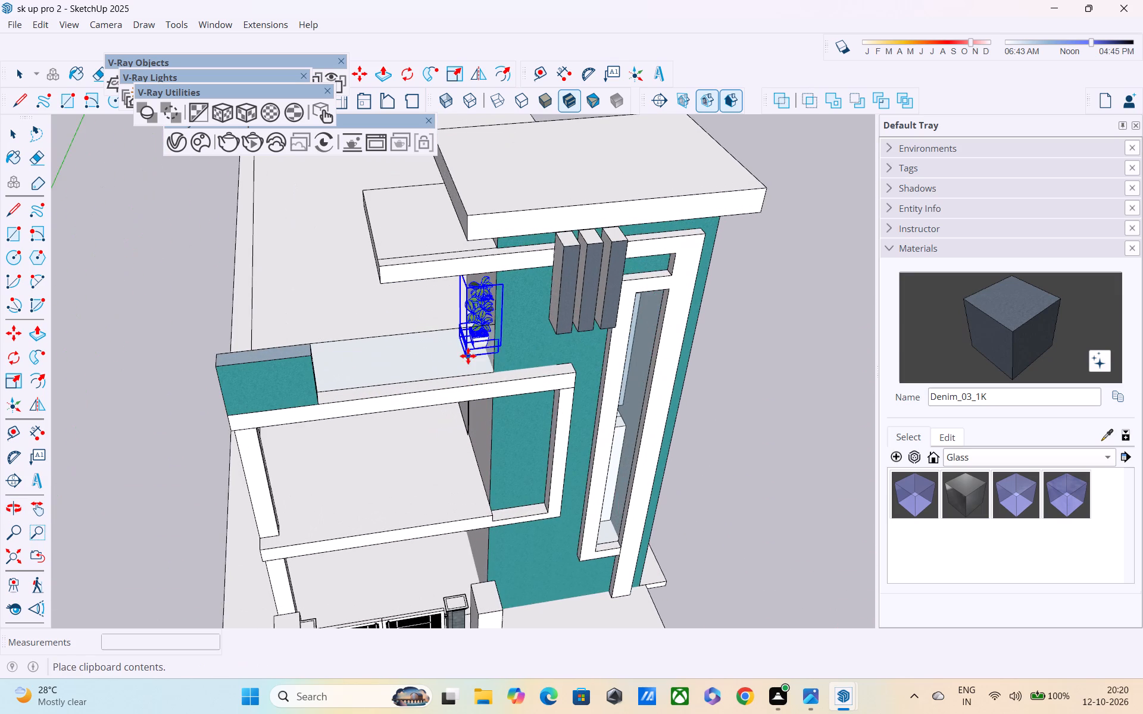
{"action": "middle_click_drag", "start_coordinate": [460, 358], "coordinate": [1065, 345]}
{"action": "scroll", "coordinate": [908, 312], "scroll_direction": "up", "scroll_amount": 1}
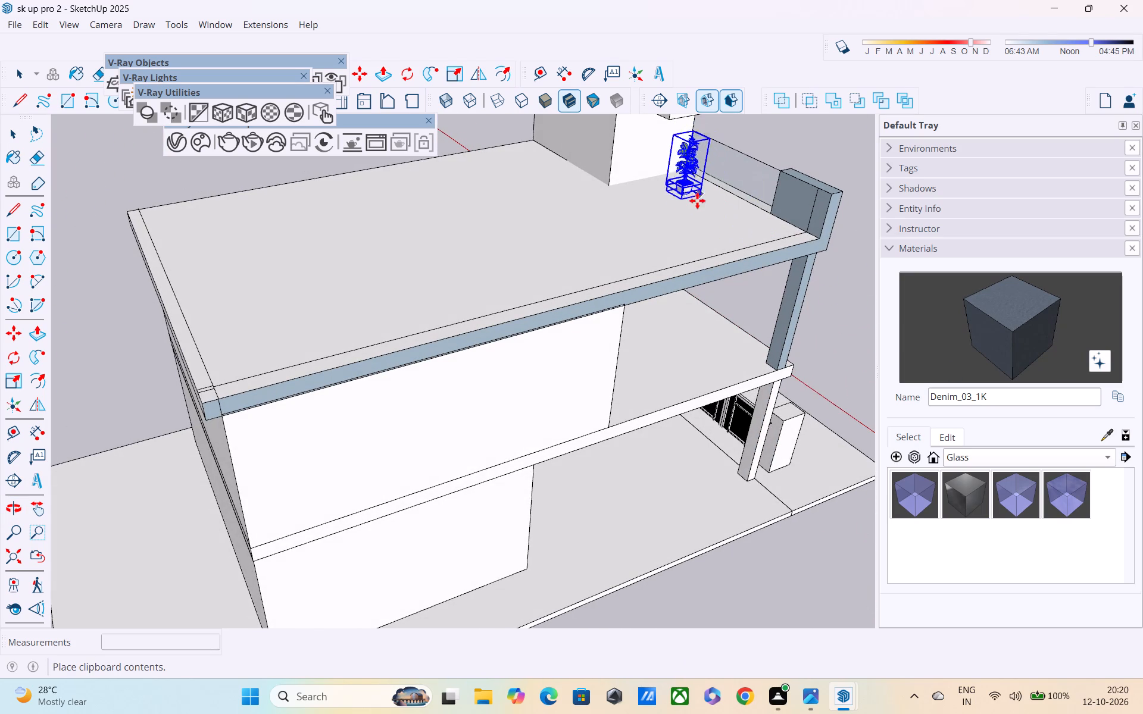
{"action": "left_click", "coordinate": [698, 191]}
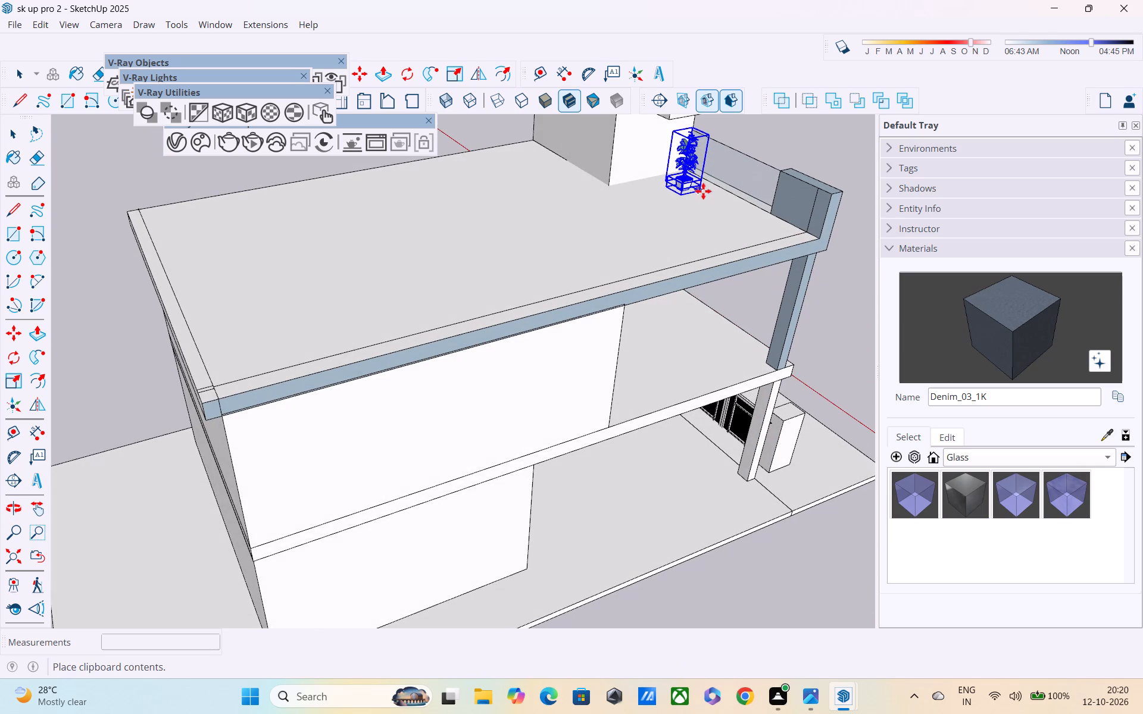
{"action": "middle_click_drag", "start_coordinate": [782, 162], "coordinate": [0, 0]}
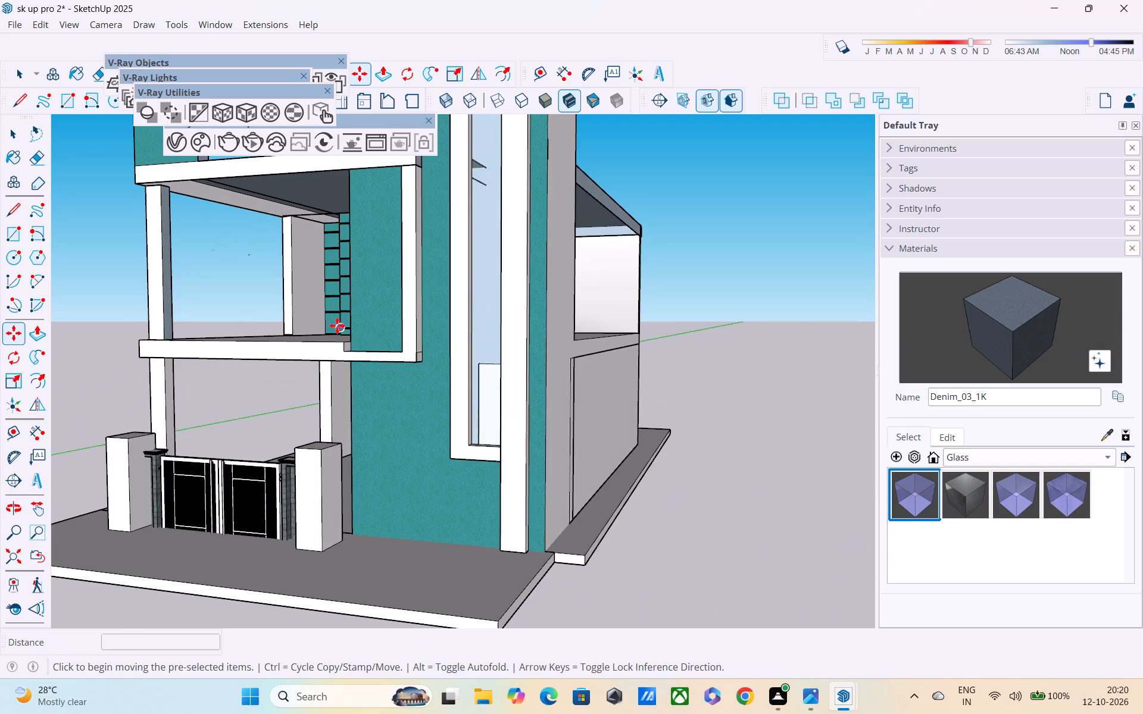
{"action": "scroll", "coordinate": [337, 325], "scroll_direction": "down", "scroll_amount": 3}
{"action": "middle_click_drag", "start_coordinate": [373, 345], "coordinate": [528, 394]}
{"action": "scroll", "coordinate": [529, 394], "scroll_direction": "up", "scroll_amount": 1}
{"action": "key", "text": "space"}
{"action": "left_click", "coordinate": [741, 360]}
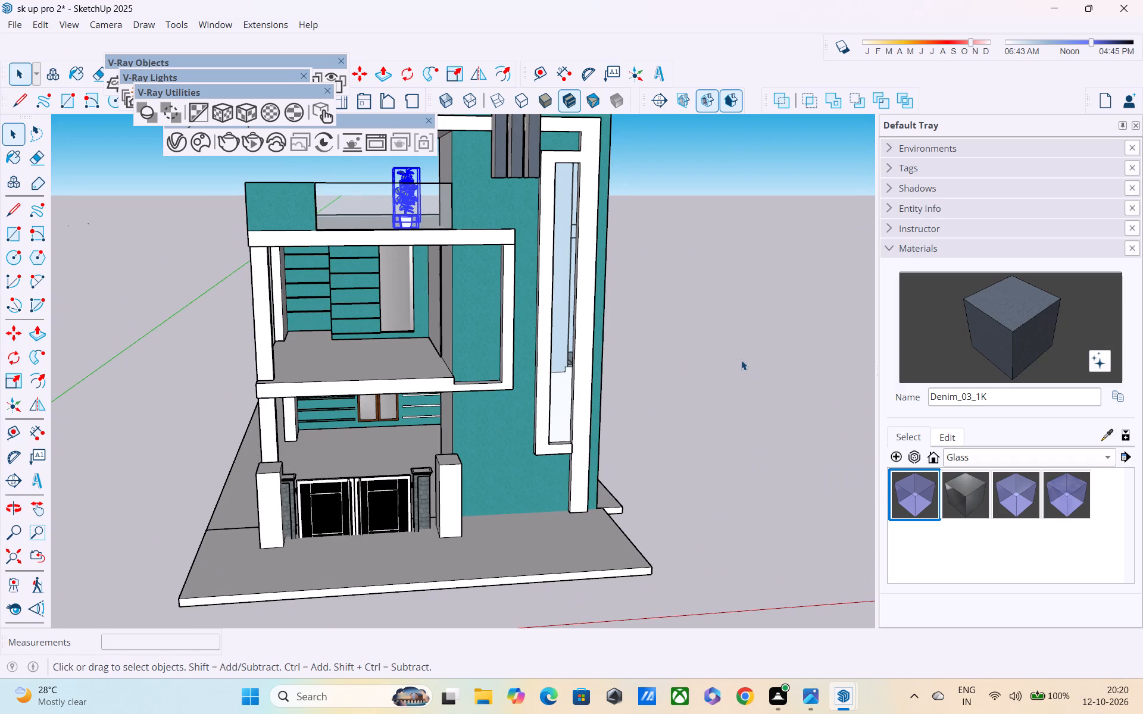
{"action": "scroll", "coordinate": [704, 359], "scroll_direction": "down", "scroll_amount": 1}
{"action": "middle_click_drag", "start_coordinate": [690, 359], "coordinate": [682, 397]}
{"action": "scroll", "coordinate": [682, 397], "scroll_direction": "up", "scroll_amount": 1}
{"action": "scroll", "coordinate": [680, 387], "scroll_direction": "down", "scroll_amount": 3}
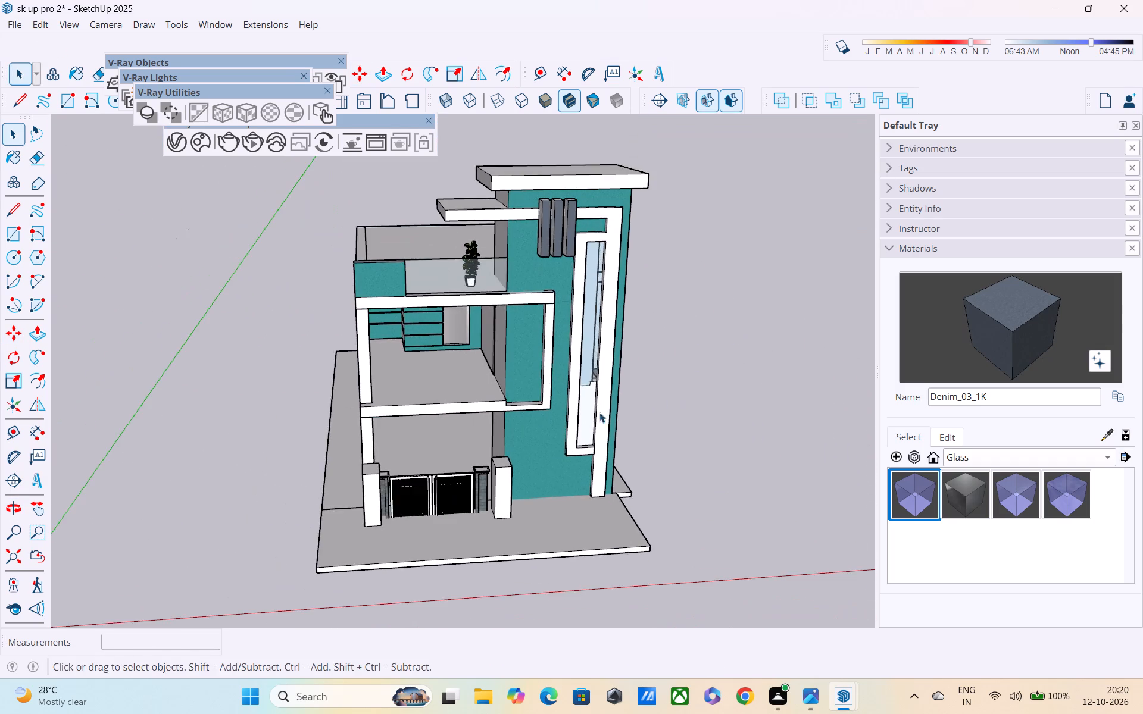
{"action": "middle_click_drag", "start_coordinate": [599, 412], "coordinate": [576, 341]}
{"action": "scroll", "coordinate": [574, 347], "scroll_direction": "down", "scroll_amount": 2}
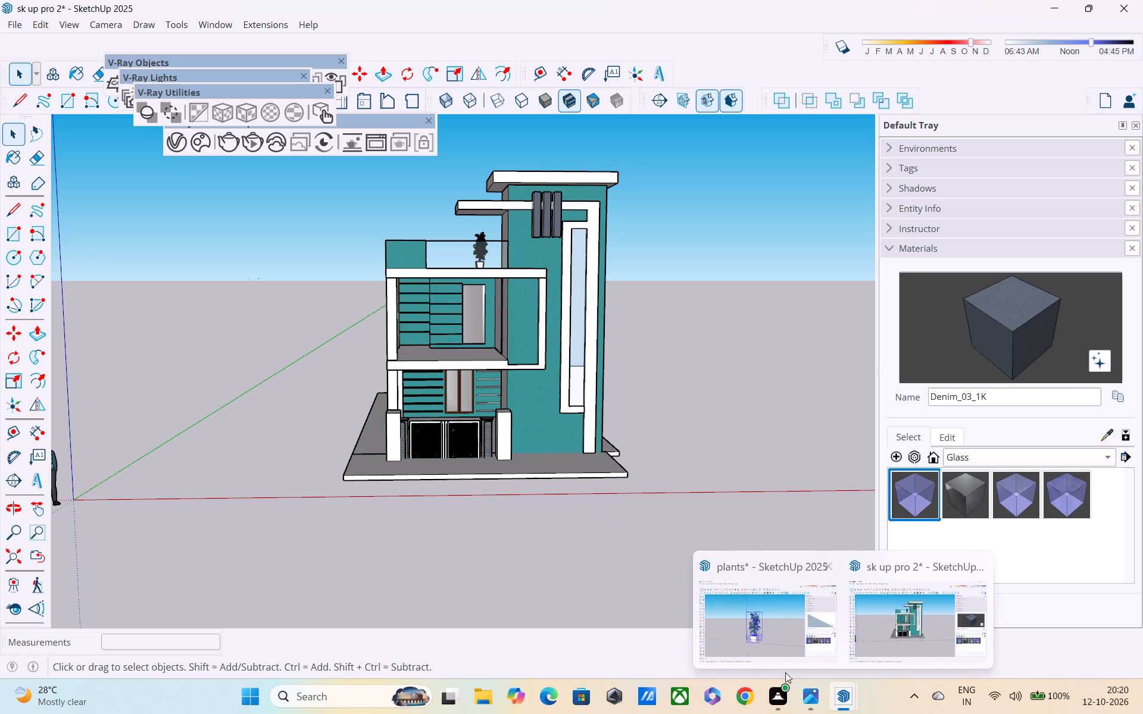
Close the "plants" model without saving its changes.
{"action": "left_click", "coordinate": [818, 563]}
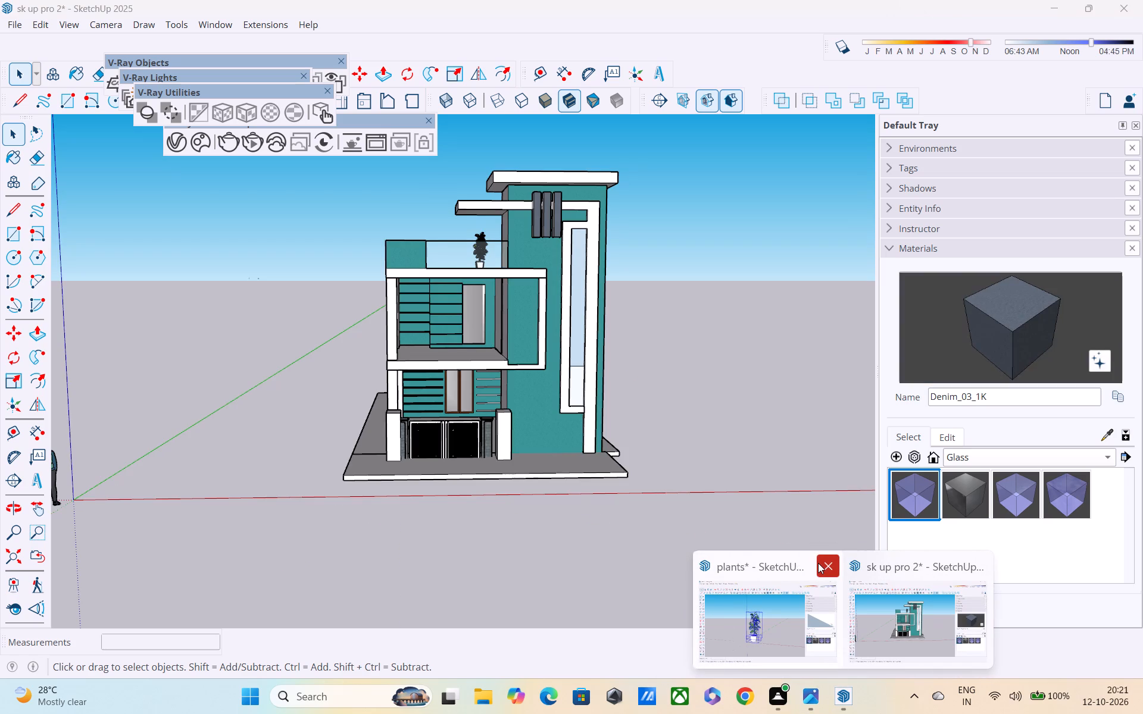
{"action": "left_click", "coordinate": [830, 566]}
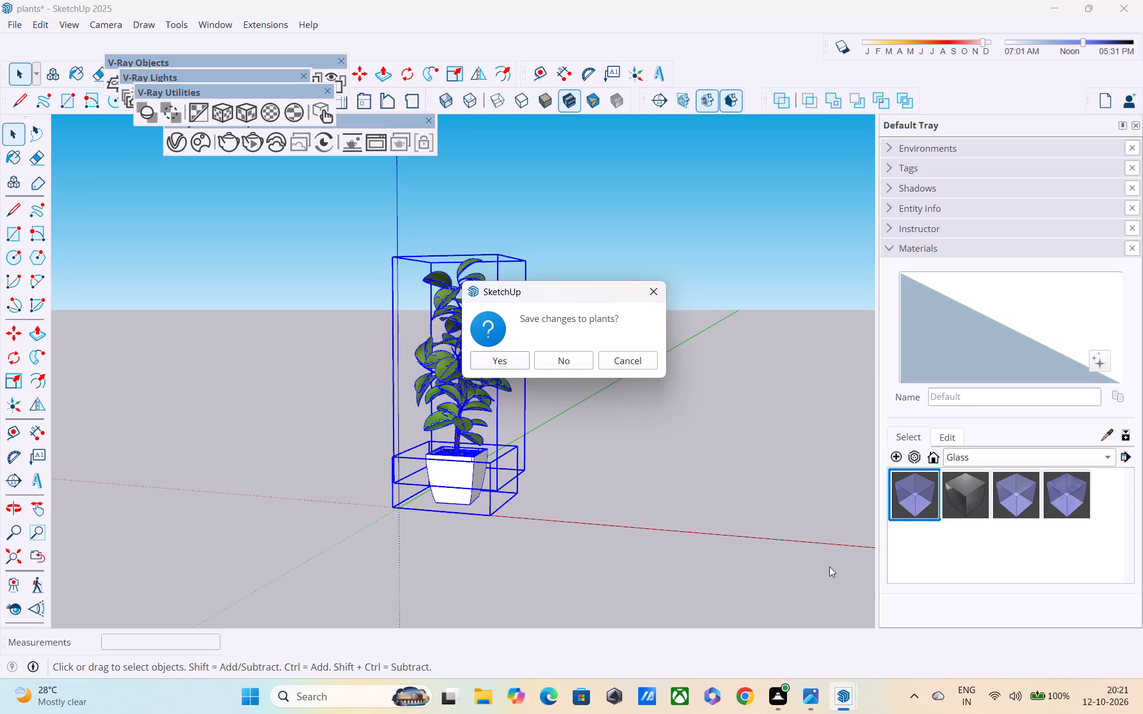
{"action": "left_click", "coordinate": [555, 361]}
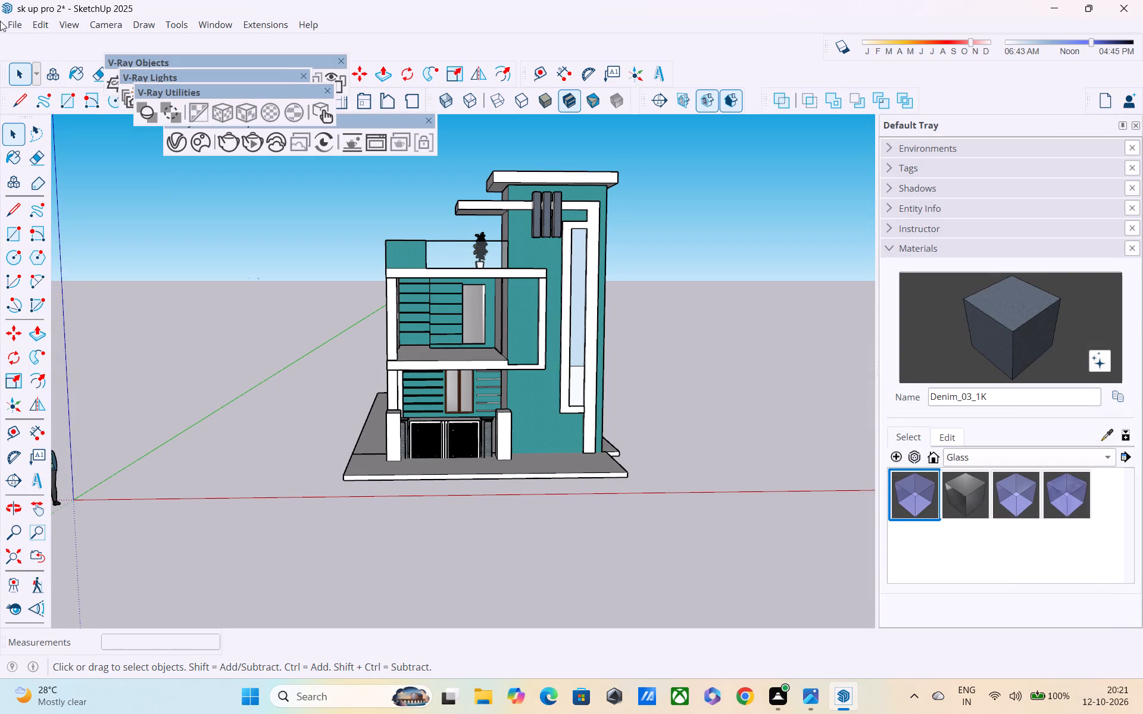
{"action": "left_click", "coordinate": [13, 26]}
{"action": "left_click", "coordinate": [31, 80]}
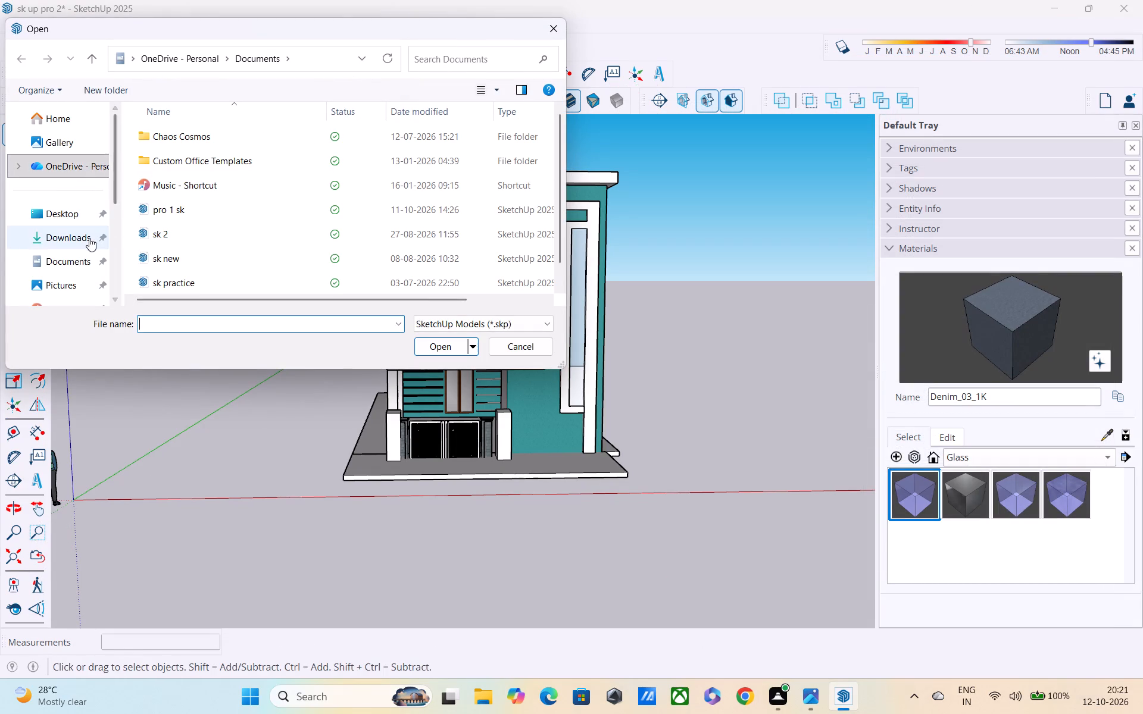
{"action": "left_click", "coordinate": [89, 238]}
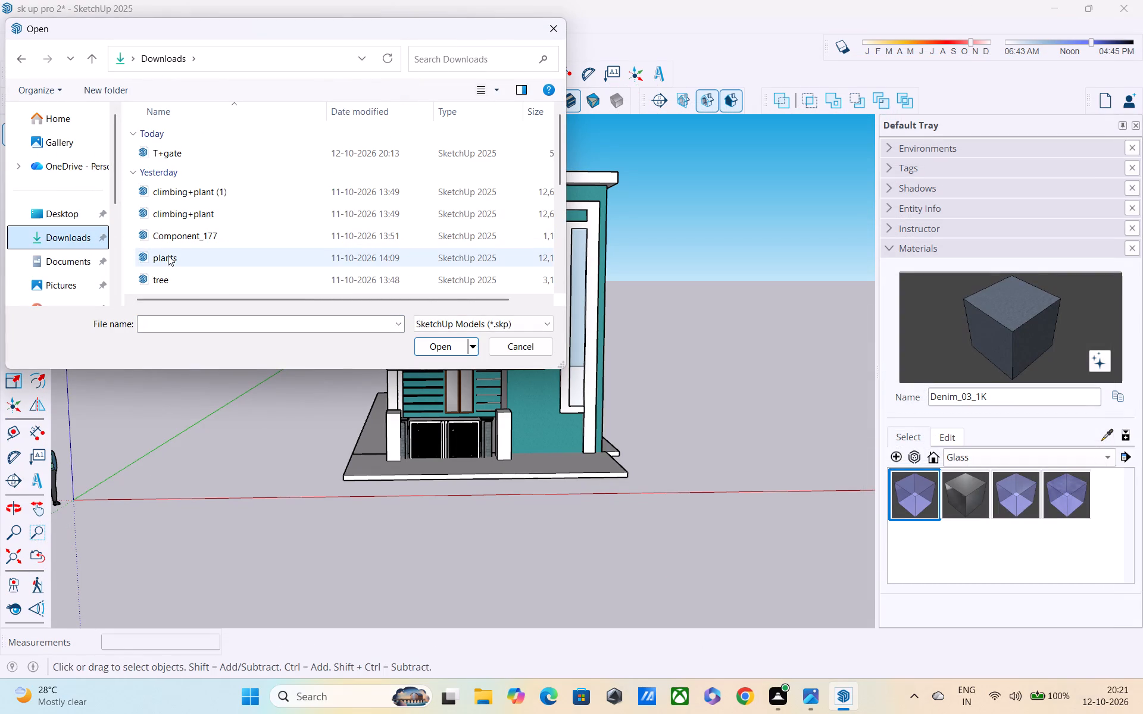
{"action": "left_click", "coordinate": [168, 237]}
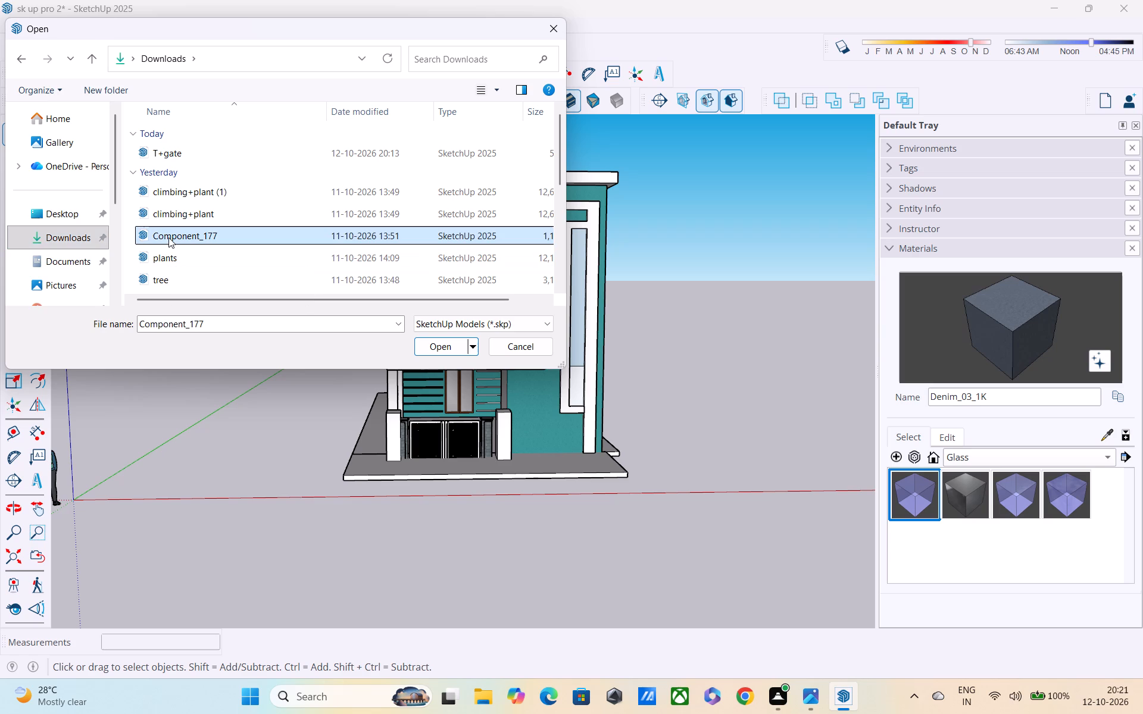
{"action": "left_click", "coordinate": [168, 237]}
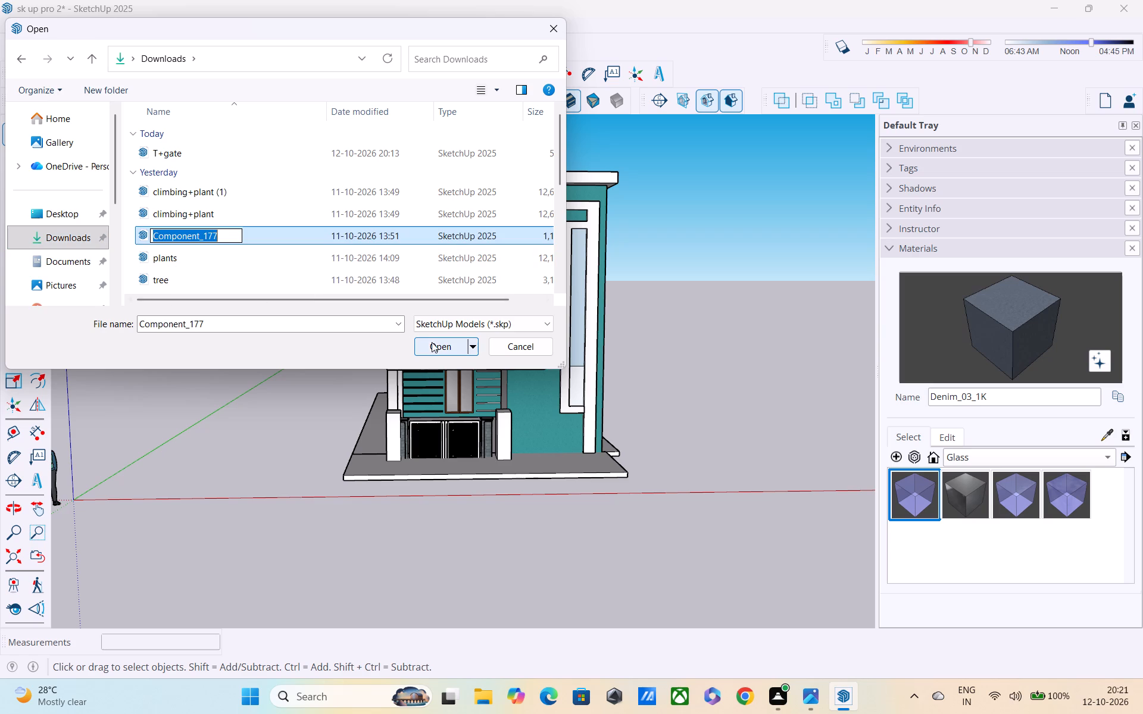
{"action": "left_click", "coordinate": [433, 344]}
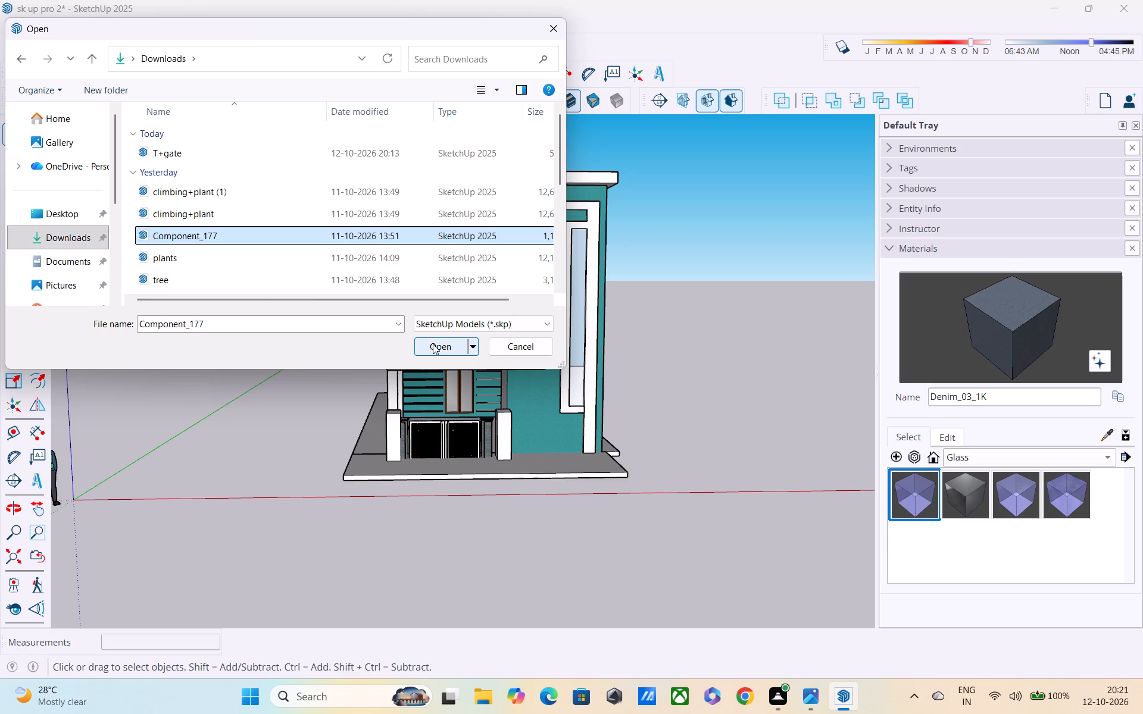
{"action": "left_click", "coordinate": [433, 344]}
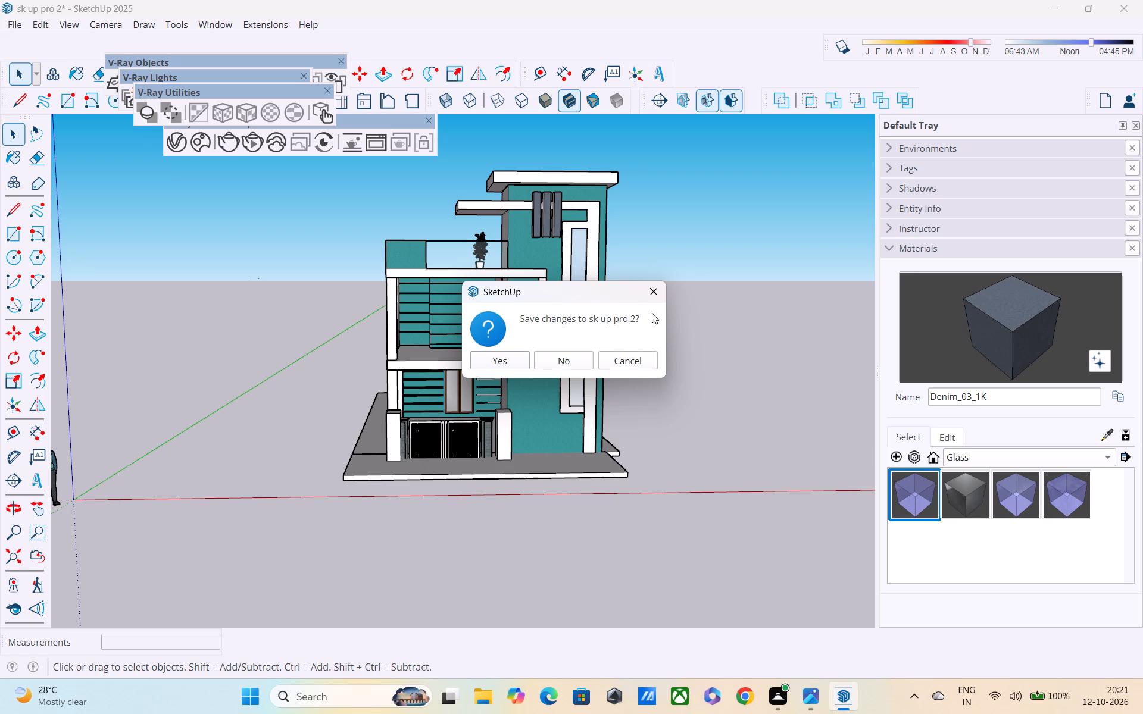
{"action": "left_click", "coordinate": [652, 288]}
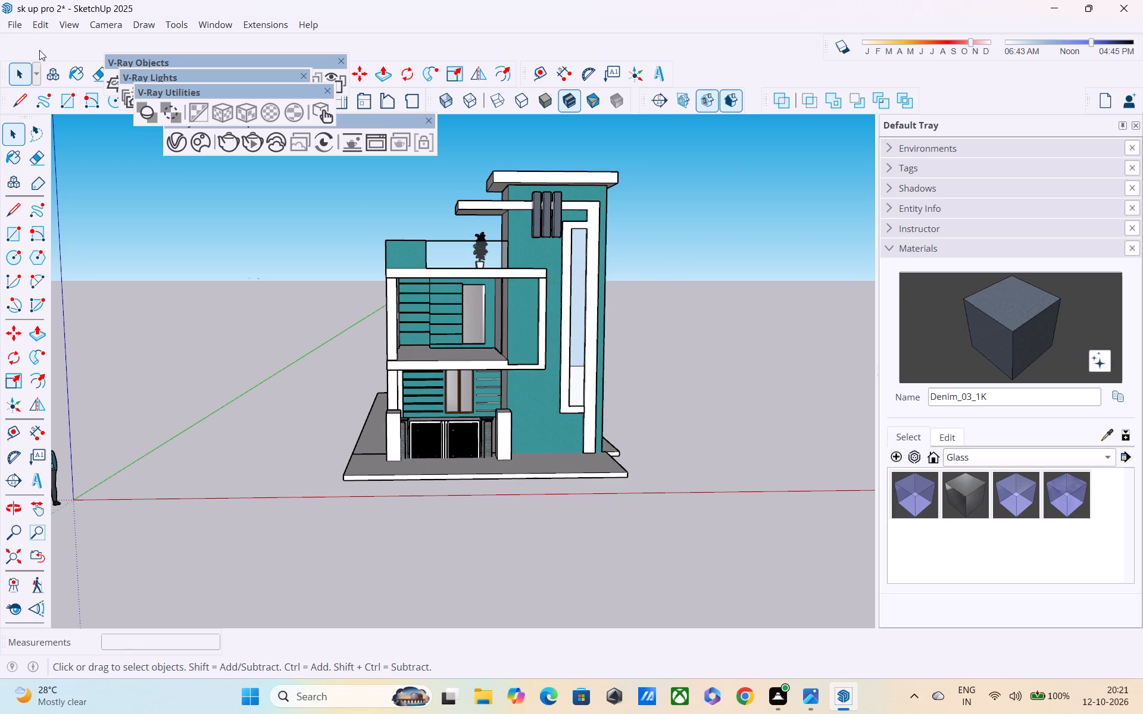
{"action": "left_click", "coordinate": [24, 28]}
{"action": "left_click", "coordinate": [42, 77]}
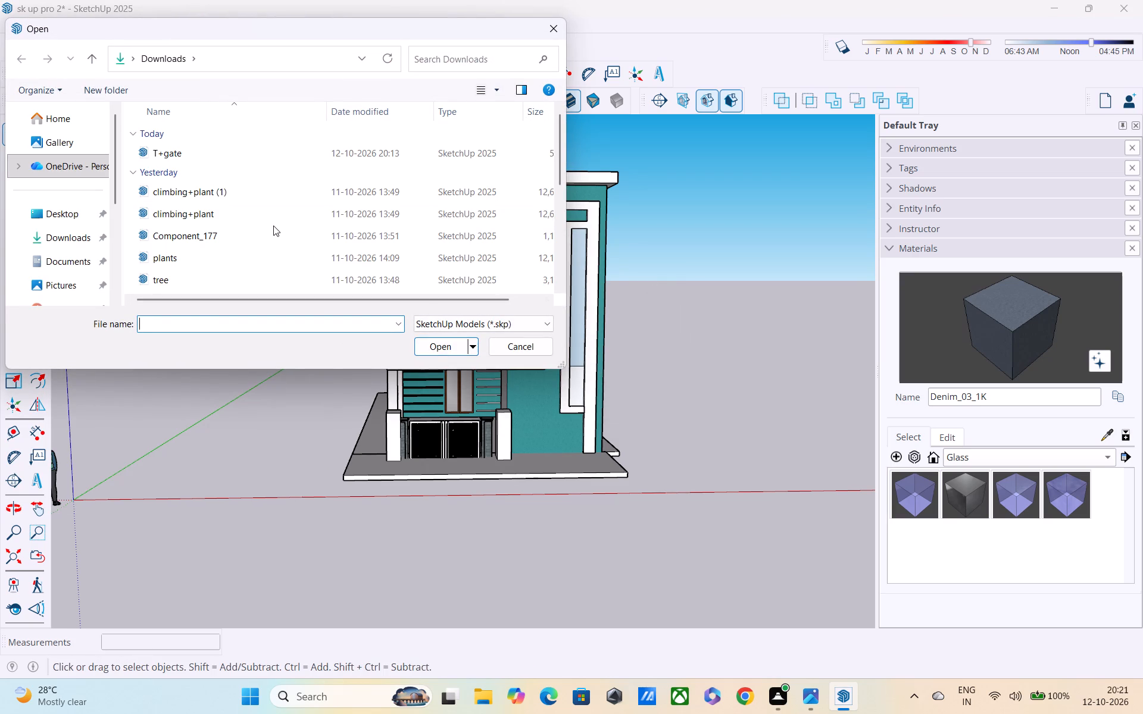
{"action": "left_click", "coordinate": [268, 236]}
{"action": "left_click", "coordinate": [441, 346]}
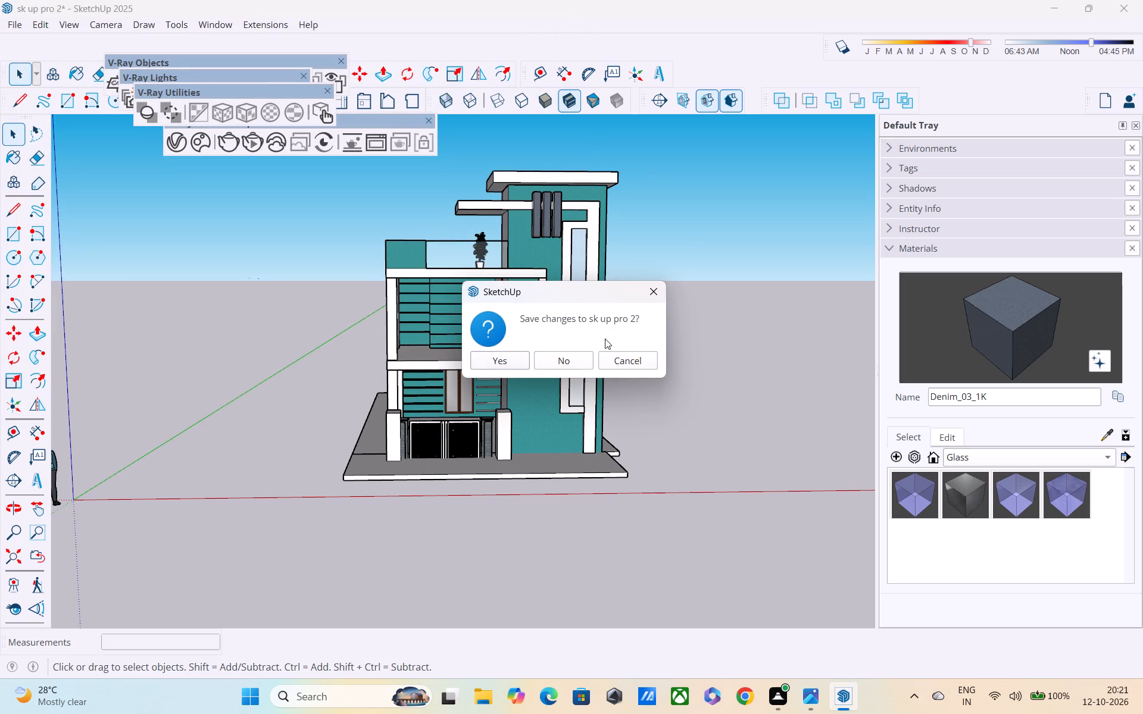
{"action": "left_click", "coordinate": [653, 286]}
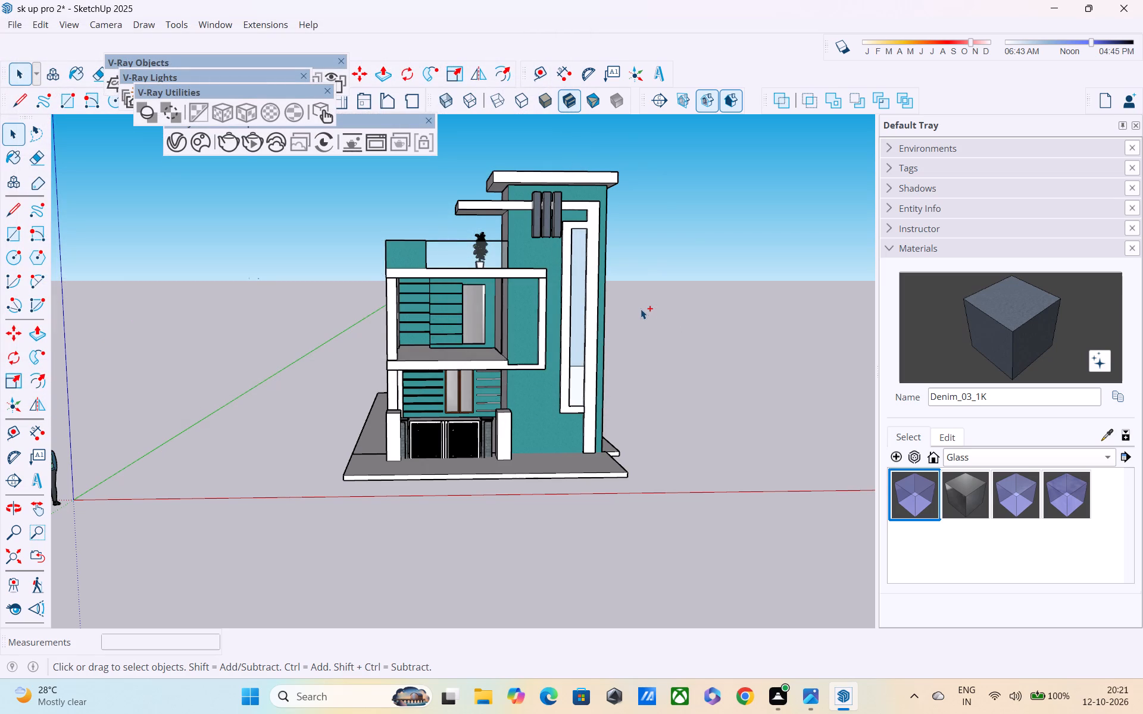
Save the changes to the "sk up pro 2" house model.
{"action": "key", "text": "ctrl+s"}
{"action": "key", "text": "ctrl+s"}
Open the downloaded model "Component_177" from the Downloads folder.
{"action": "left_click", "coordinate": [12, 27]}
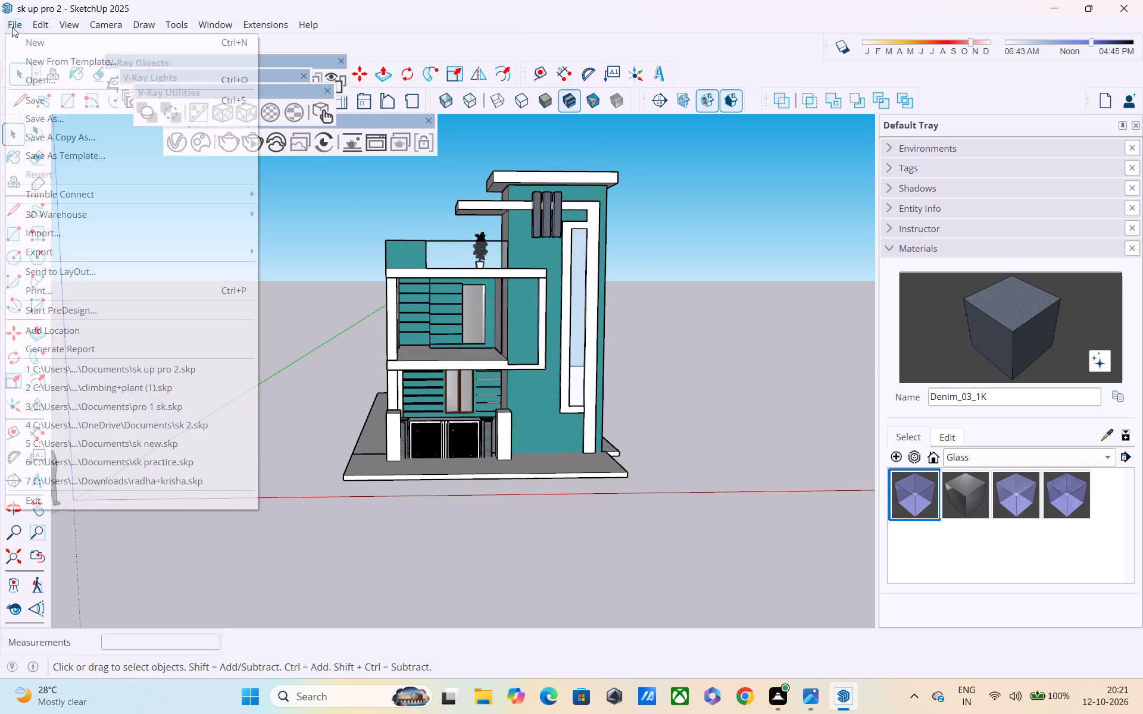
{"action": "left_click", "coordinate": [26, 80]}
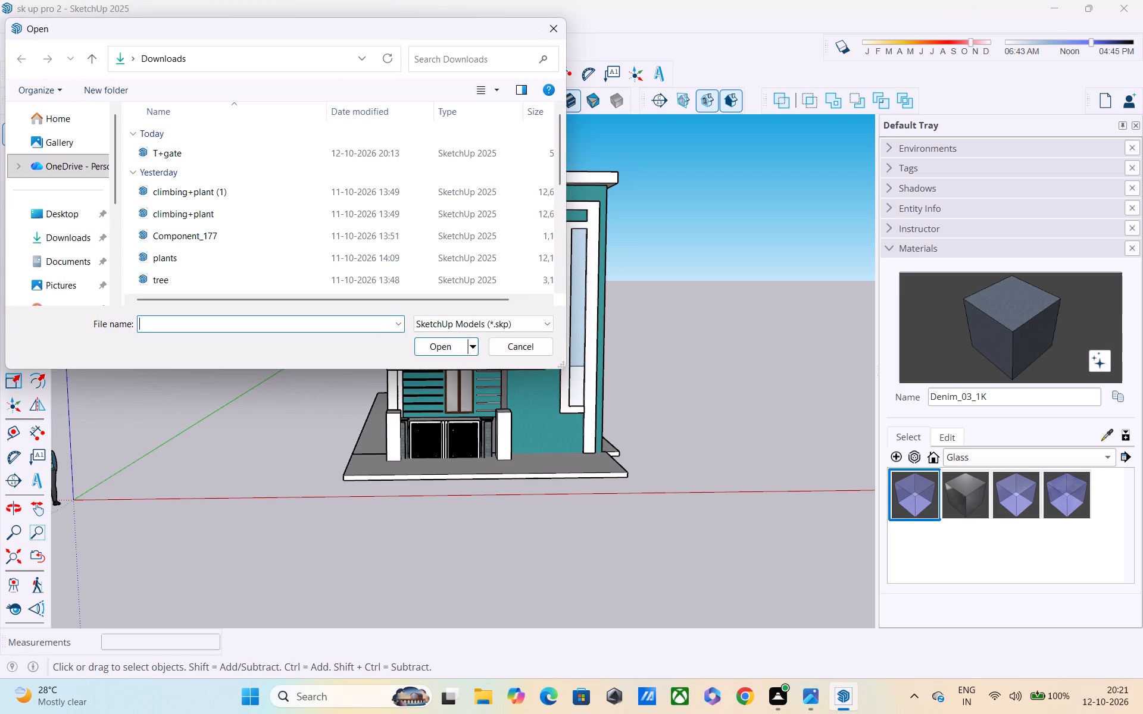
{"action": "left_click", "coordinate": [288, 239]}
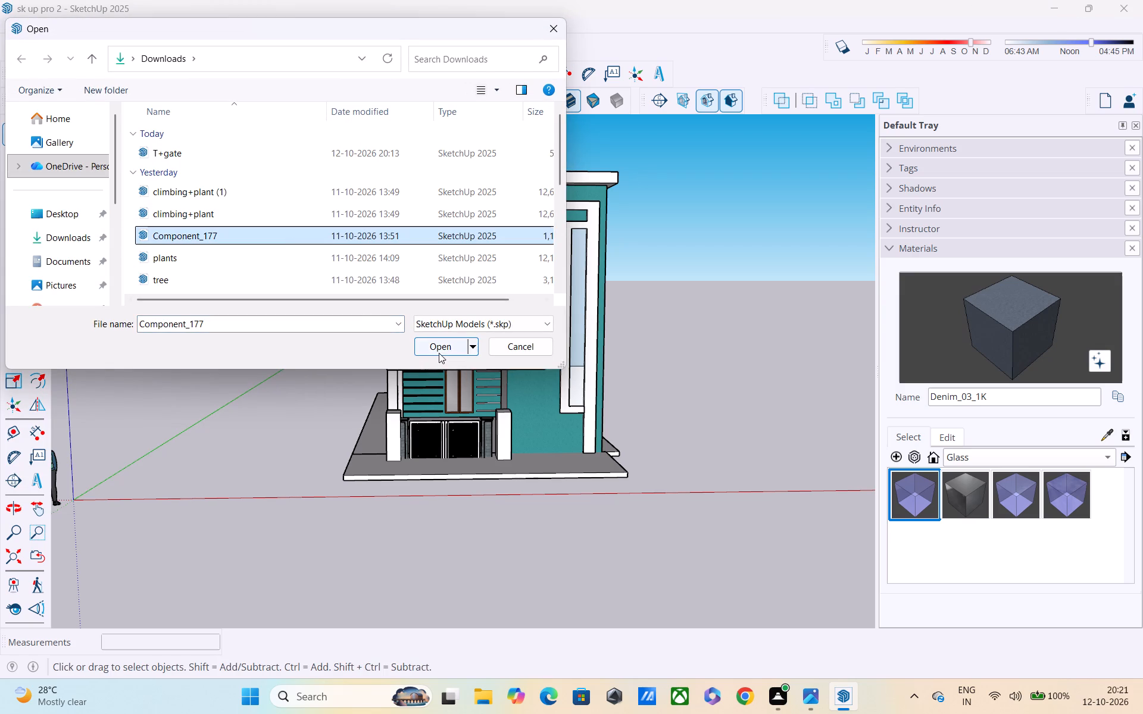
{"action": "left_click", "coordinate": [439, 353]}
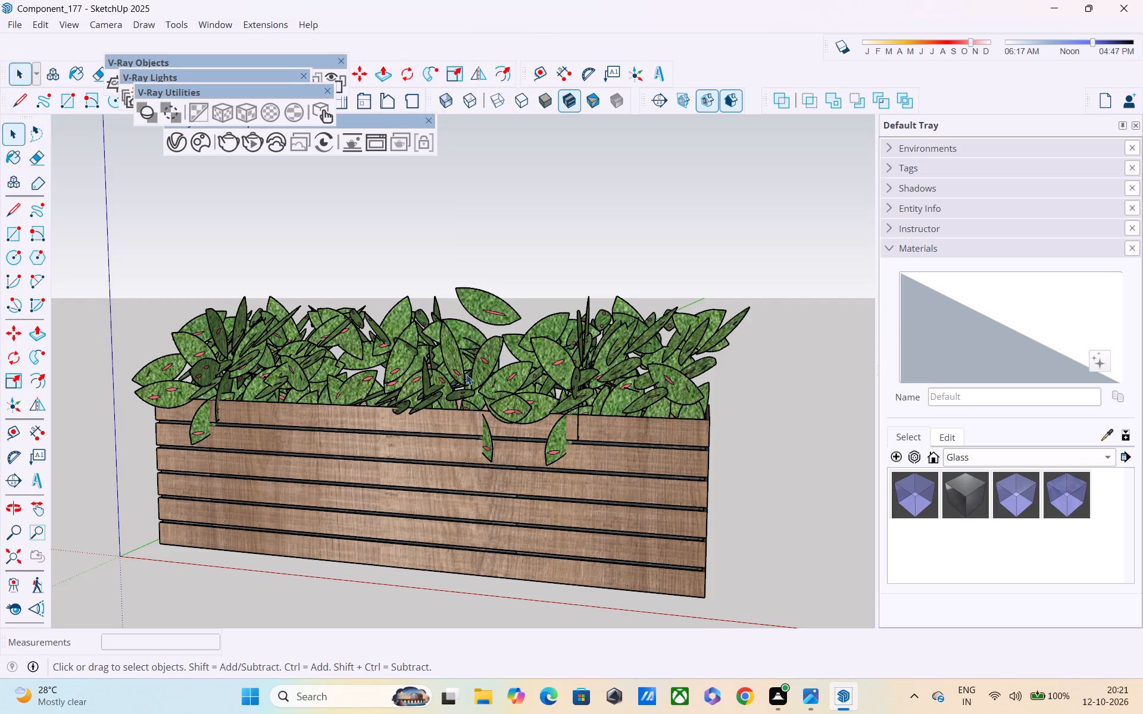
Copy the entire rectangular wooden planter box together with all its leafy plants.
{"action": "scroll", "coordinate": [493, 351], "scroll_direction": "down", "scroll_amount": 4}
{"action": "middle_click_drag", "start_coordinate": [442, 339], "coordinate": [551, 355]}
{"action": "scroll", "coordinate": [541, 352], "scroll_direction": "up", "scroll_amount": 1}
{"action": "scroll", "coordinate": [538, 351], "scroll_direction": "down", "scroll_amount": 4}
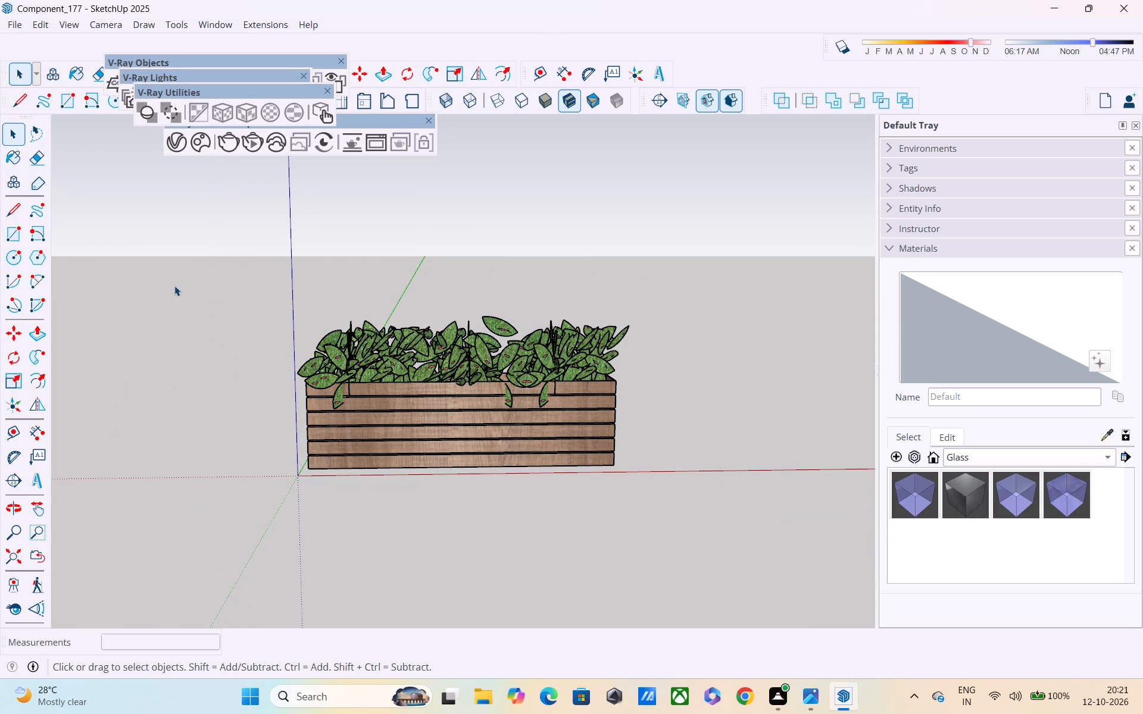
{"action": "left_click_drag", "start_coordinate": [173, 283], "coordinate": [654, 485]}
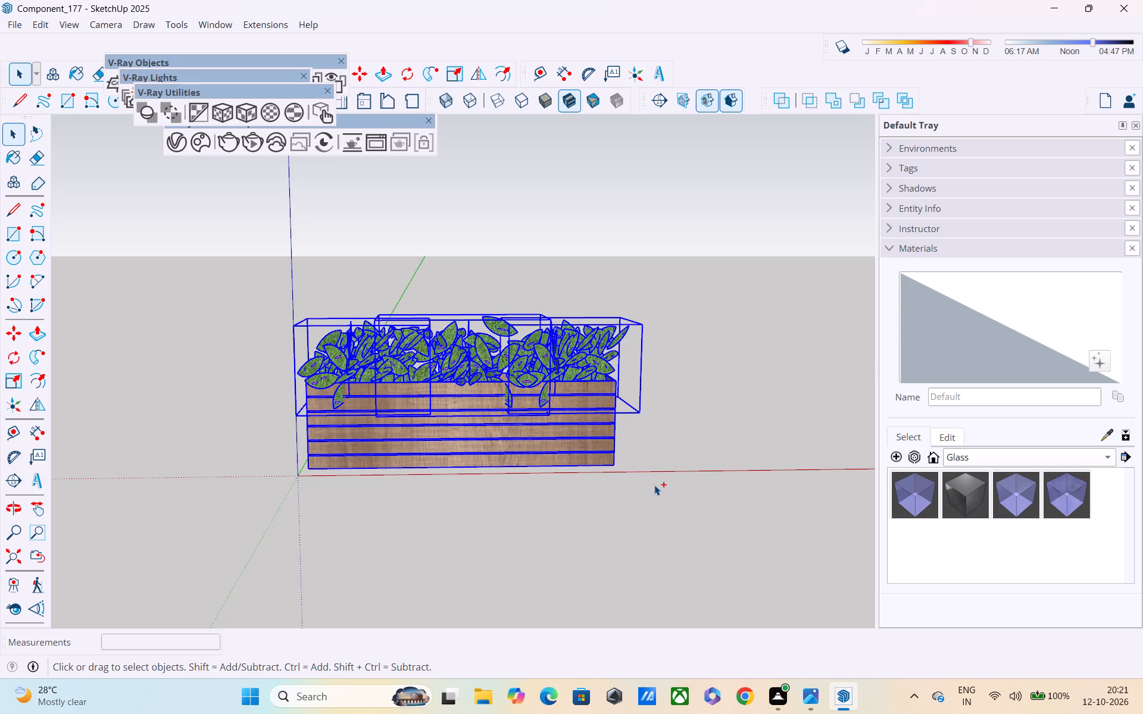
{"action": "key", "text": "ctrl+c"}
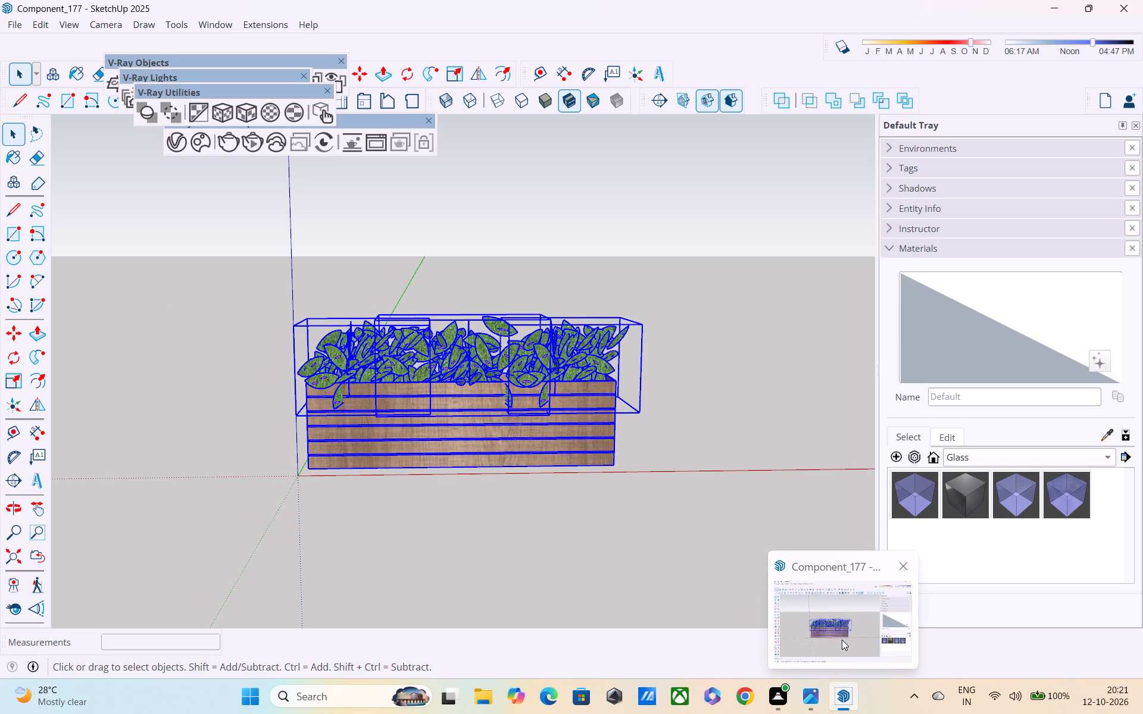
Reopen the house model "sk up pro 2.skp".
{"action": "left_click", "coordinate": [19, 26]}
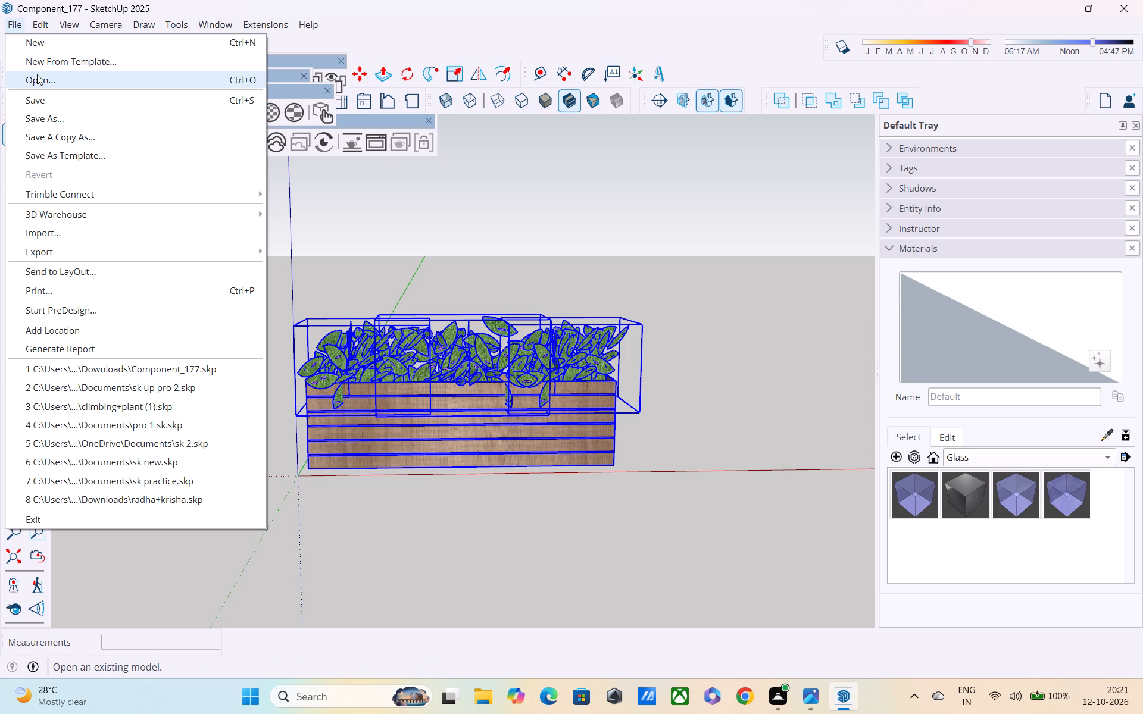
{"action": "left_click", "coordinate": [37, 74]}
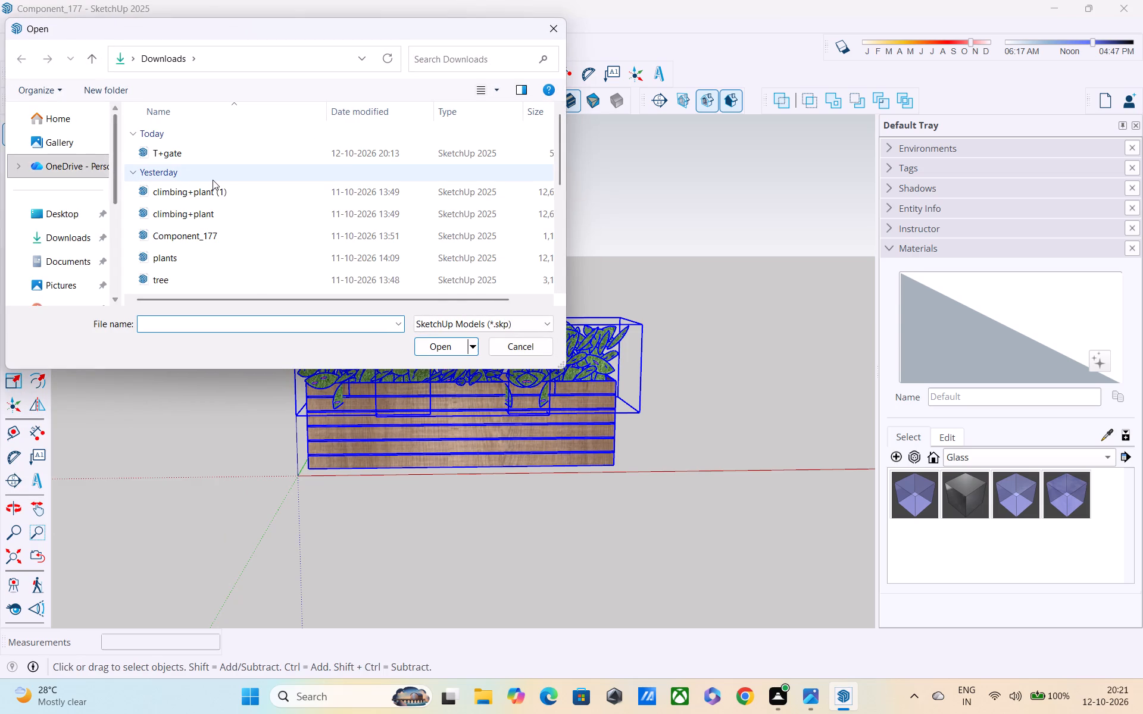
{"action": "scroll", "coordinate": [213, 180], "scroll_direction": "down", "scroll_amount": 1}
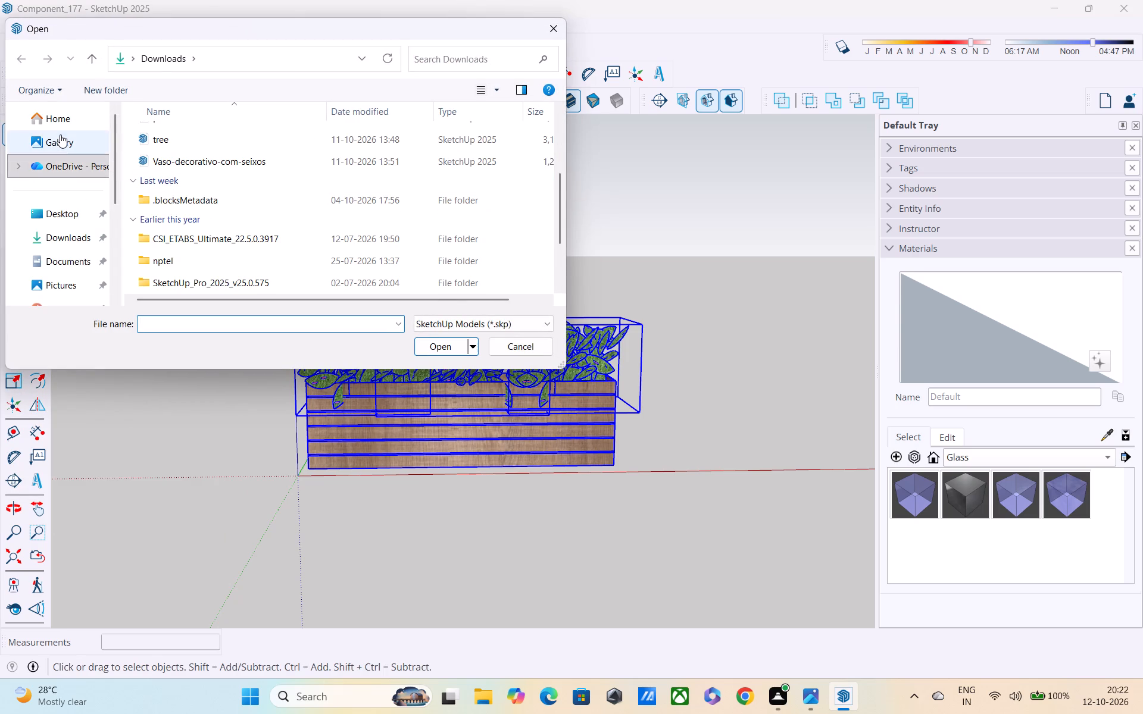
{"action": "left_click", "coordinate": [60, 134]}
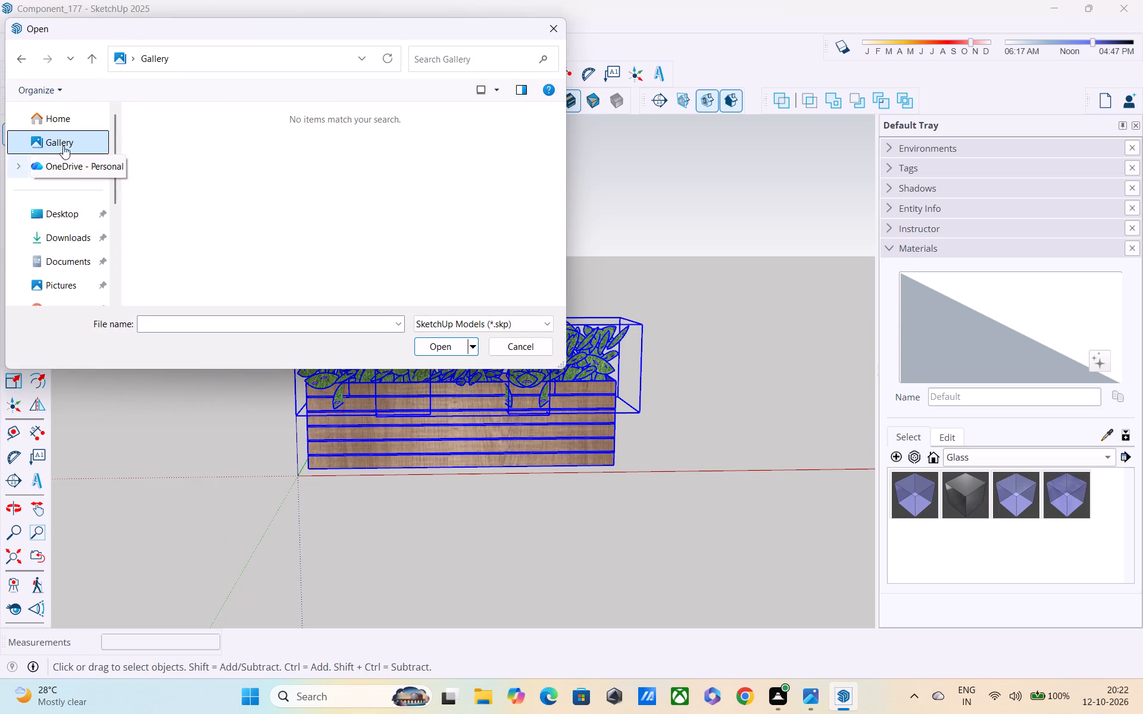
{"action": "left_click", "coordinate": [63, 120]}
{"action": "left_click", "coordinate": [158, 318]}
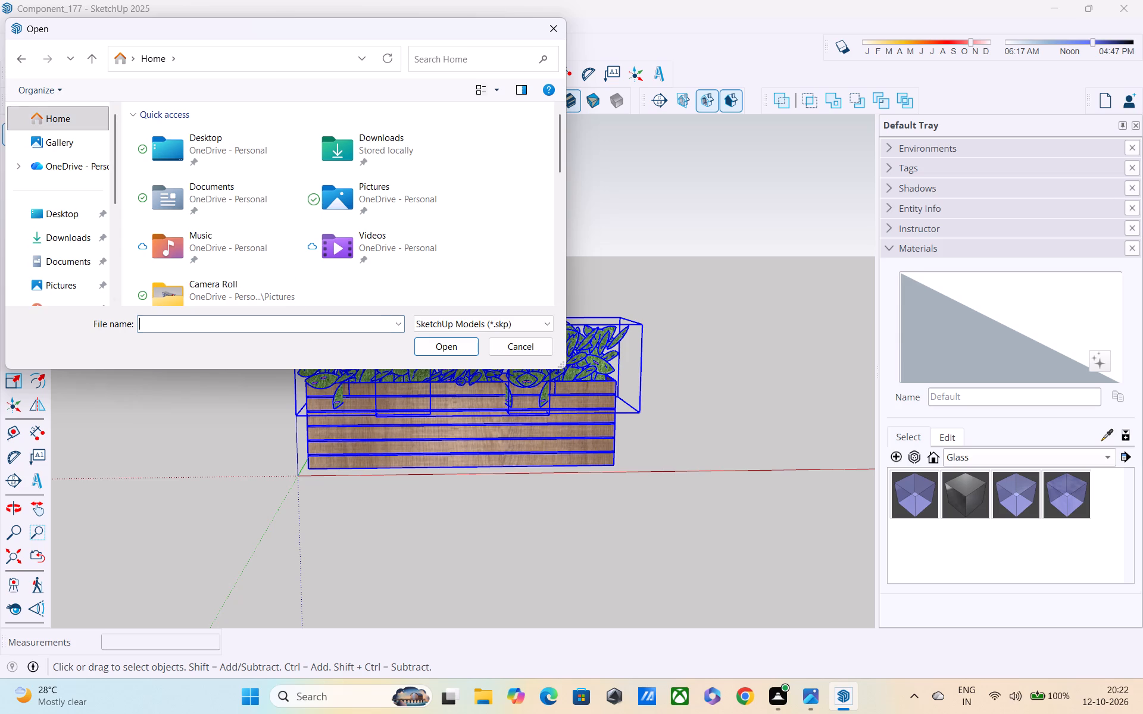
{"action": "key", "text": "s"}
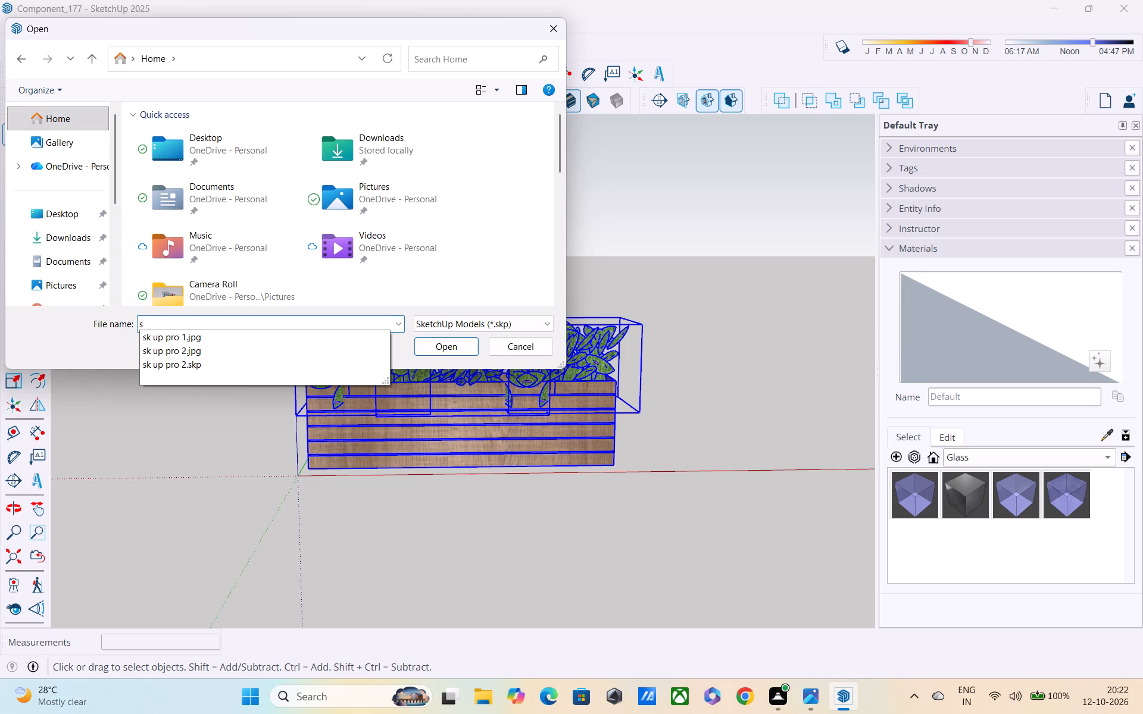
{"action": "left_click", "coordinate": [168, 367]}
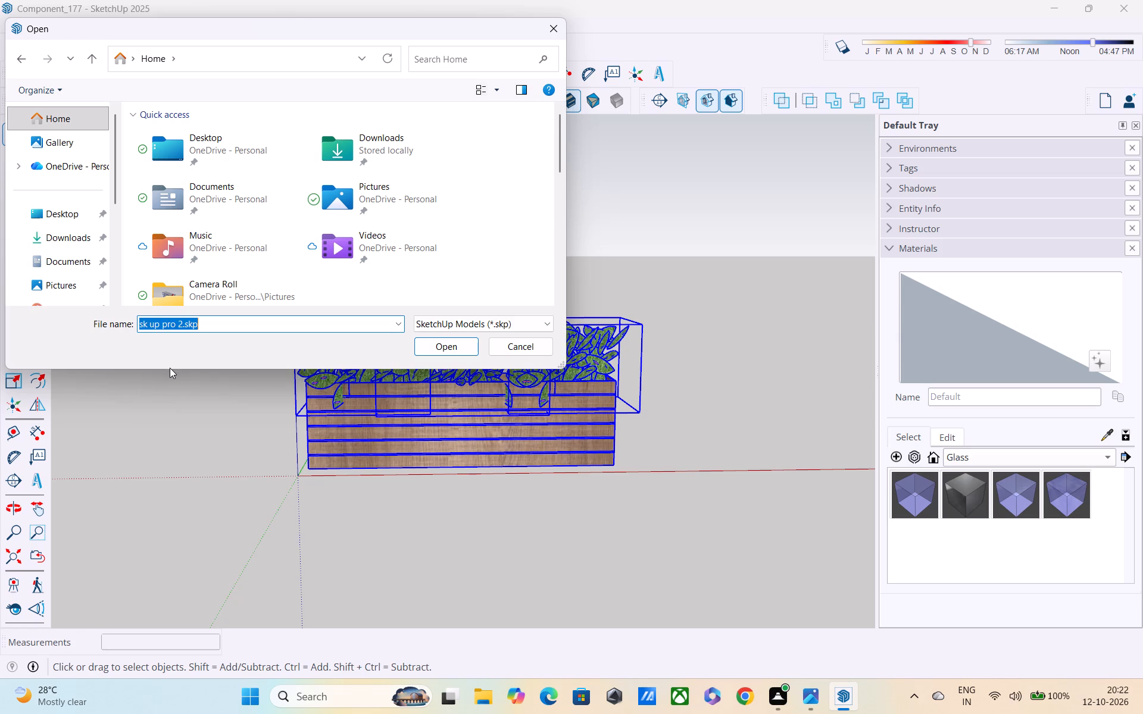
{"action": "left_click", "coordinate": [448, 353]}
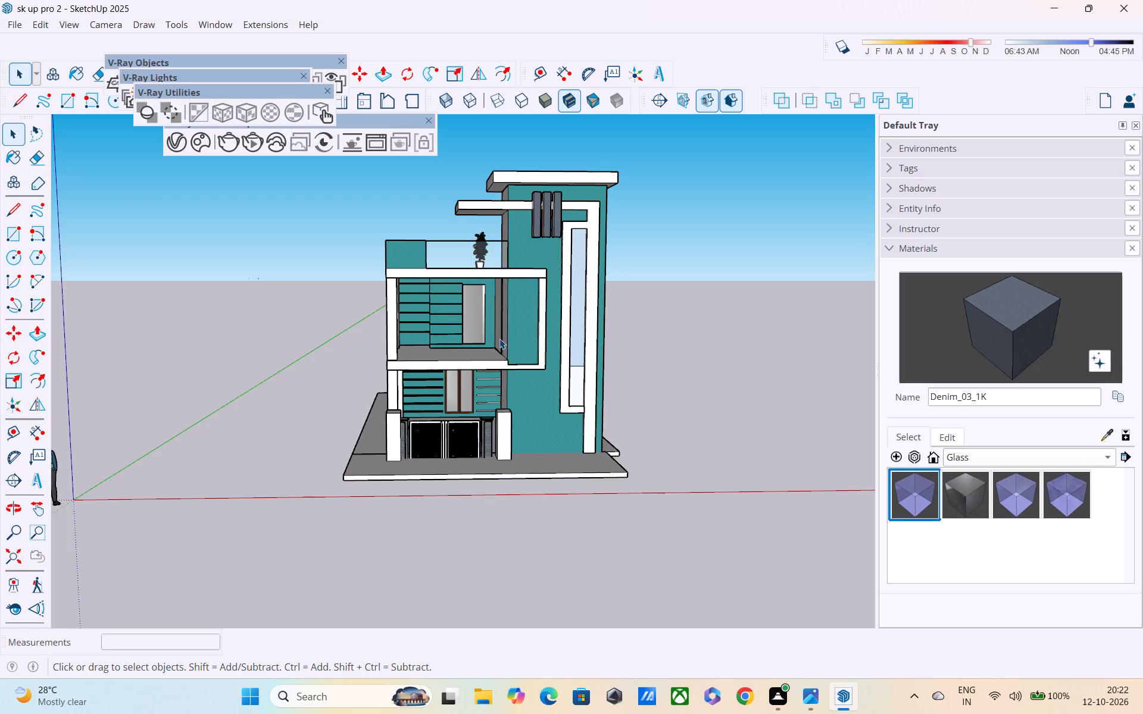
Paste the planter onto the ground slab in front of the green tower wall, beside the gate pillar, and deselect it.
{"action": "scroll", "coordinate": [489, 376], "scroll_direction": "up", "scroll_amount": 1}
{"action": "scroll", "coordinate": [517, 441], "scroll_direction": "up", "scroll_amount": 2}
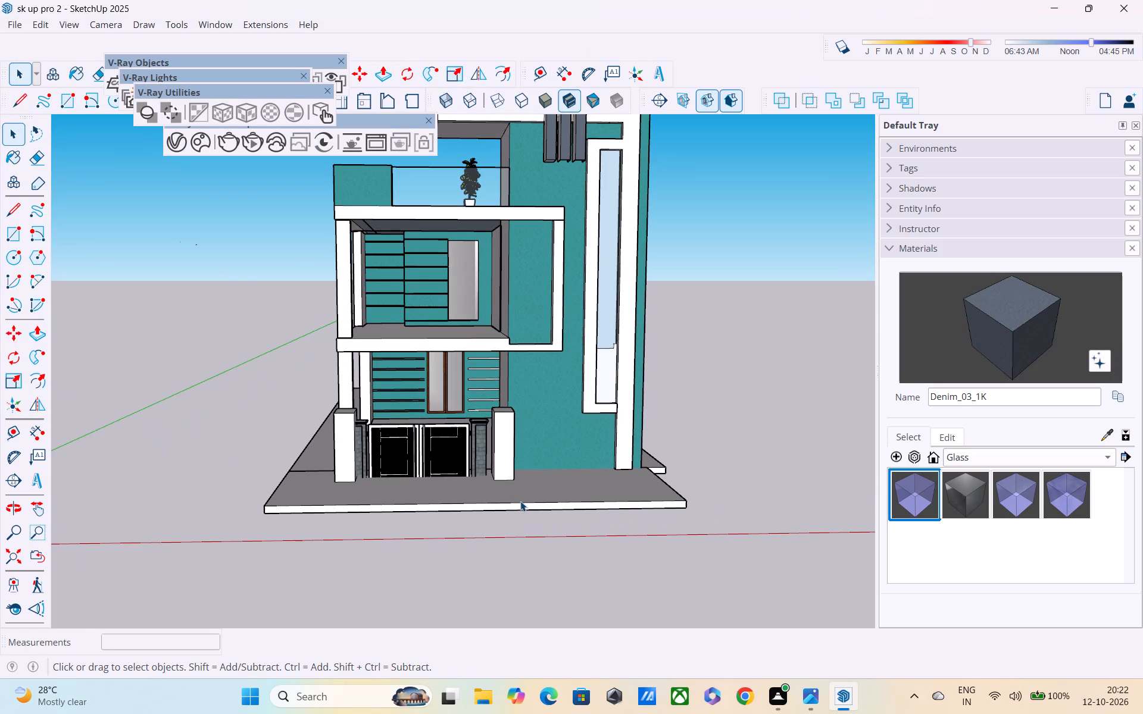
{"action": "key", "text": "ctrl+v"}
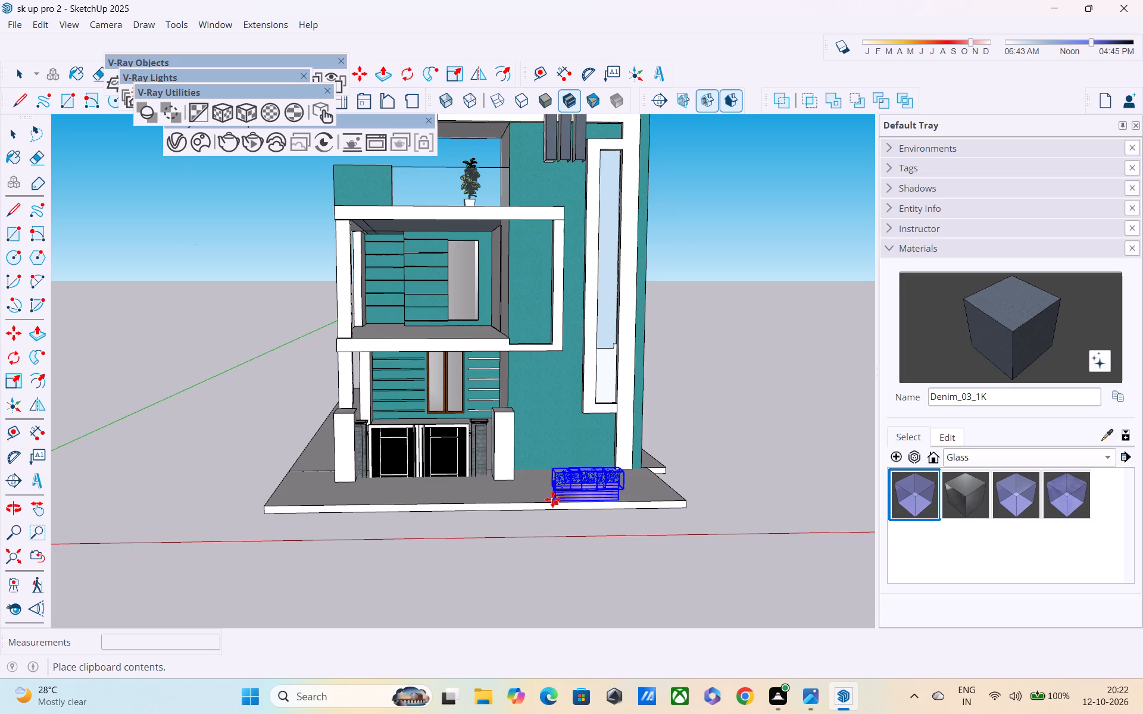
{"action": "scroll", "coordinate": [552, 499], "scroll_direction": "up", "scroll_amount": 5}
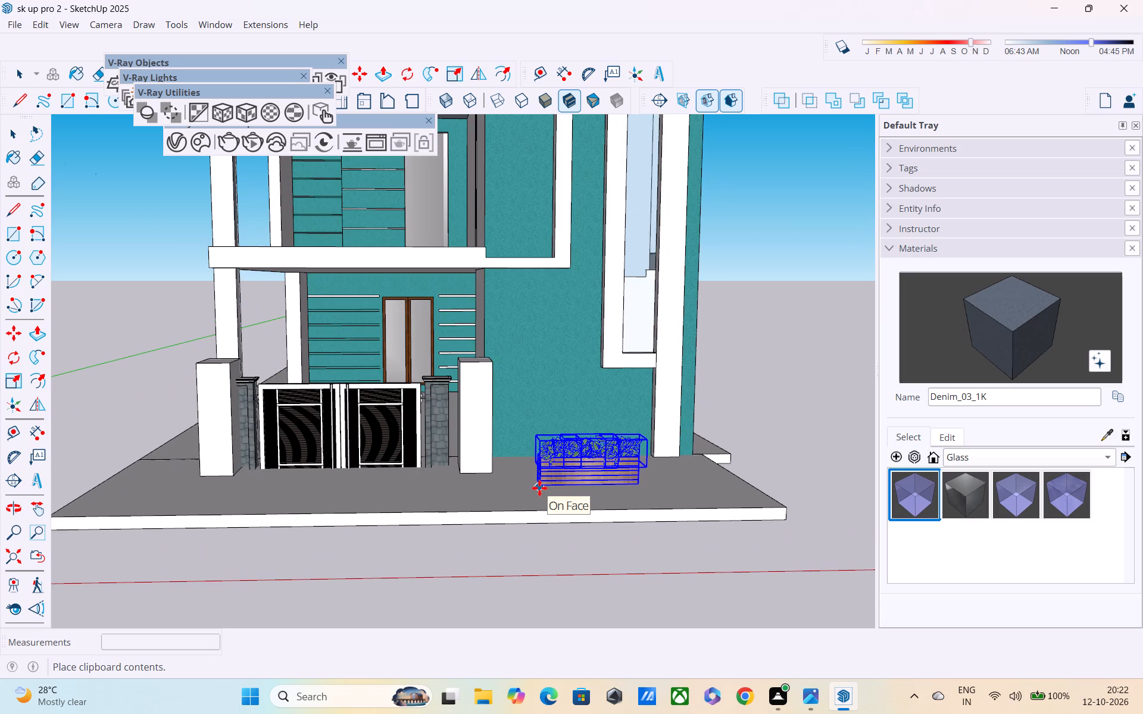
{"action": "left_click", "coordinate": [539, 488]}
{"action": "left_click", "coordinate": [789, 393]}
{"action": "key", "text": "space"}
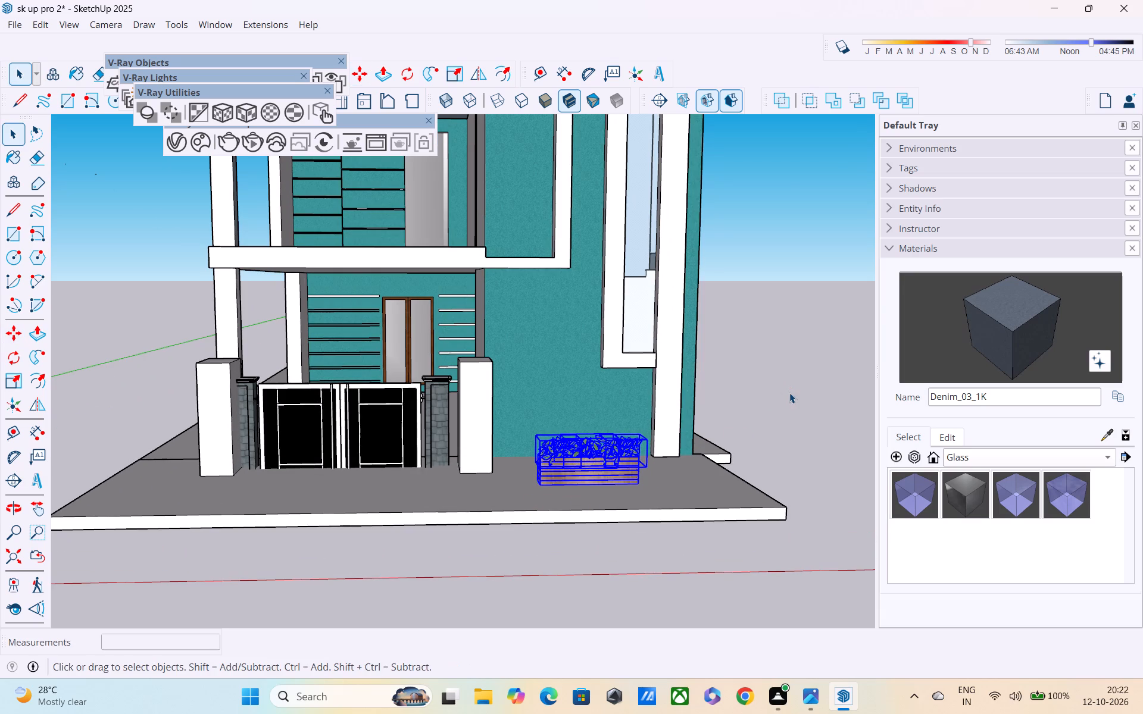
{"action": "left_click", "coordinate": [789, 393]}
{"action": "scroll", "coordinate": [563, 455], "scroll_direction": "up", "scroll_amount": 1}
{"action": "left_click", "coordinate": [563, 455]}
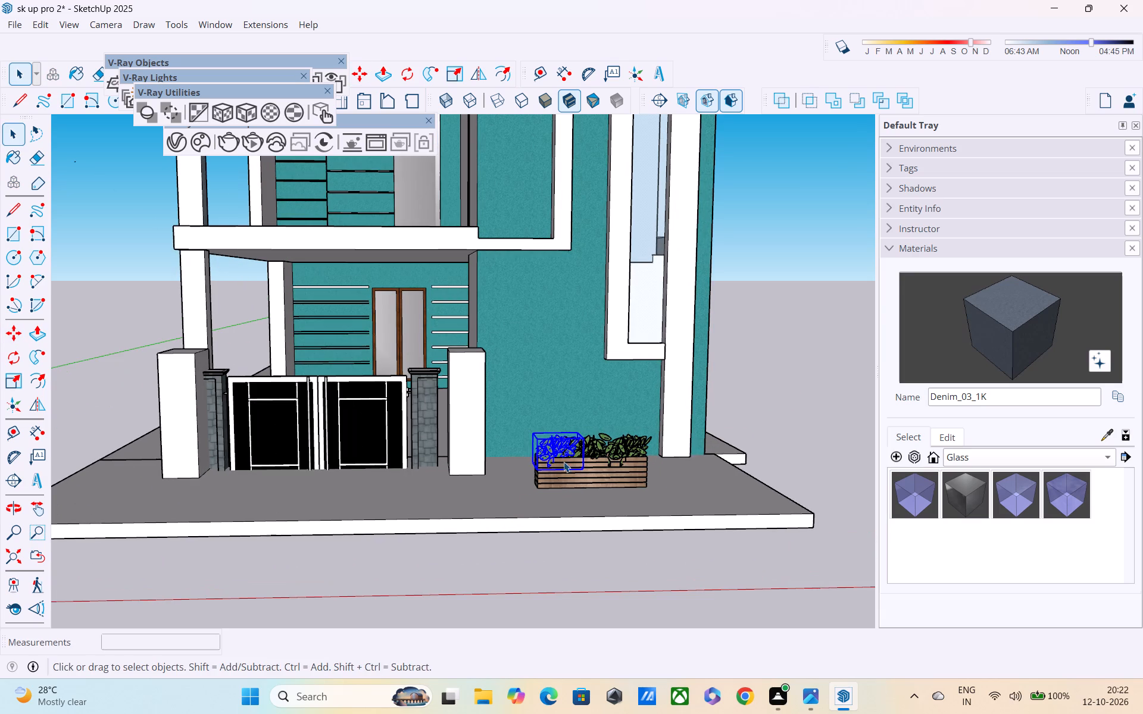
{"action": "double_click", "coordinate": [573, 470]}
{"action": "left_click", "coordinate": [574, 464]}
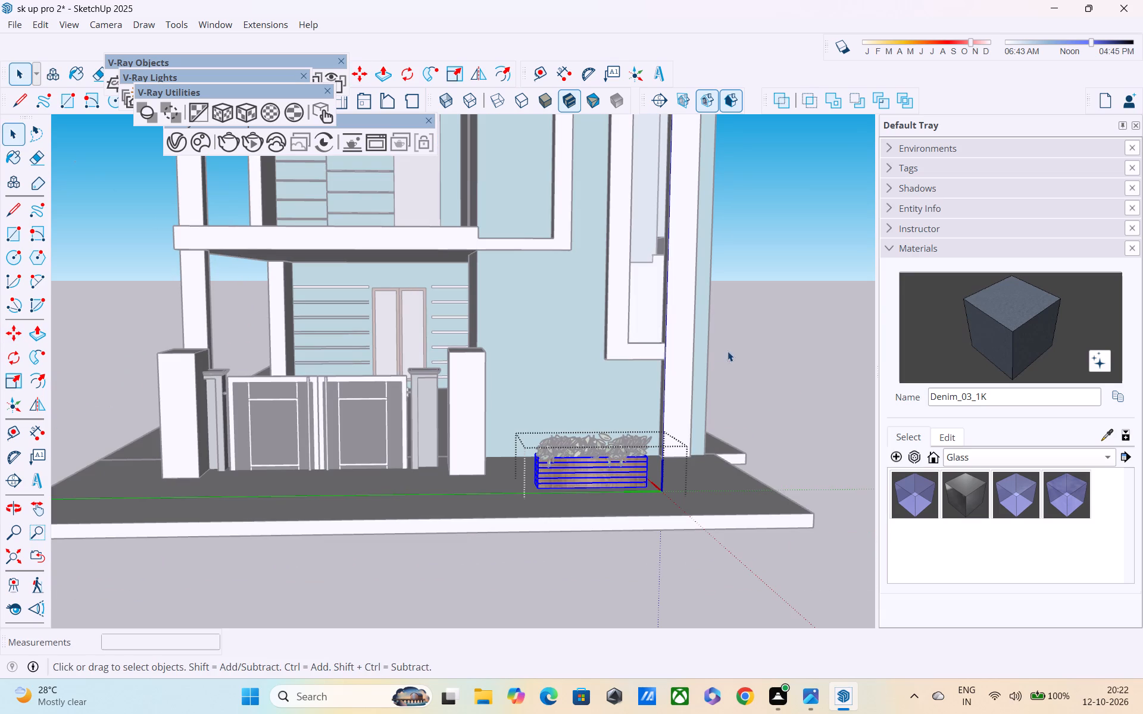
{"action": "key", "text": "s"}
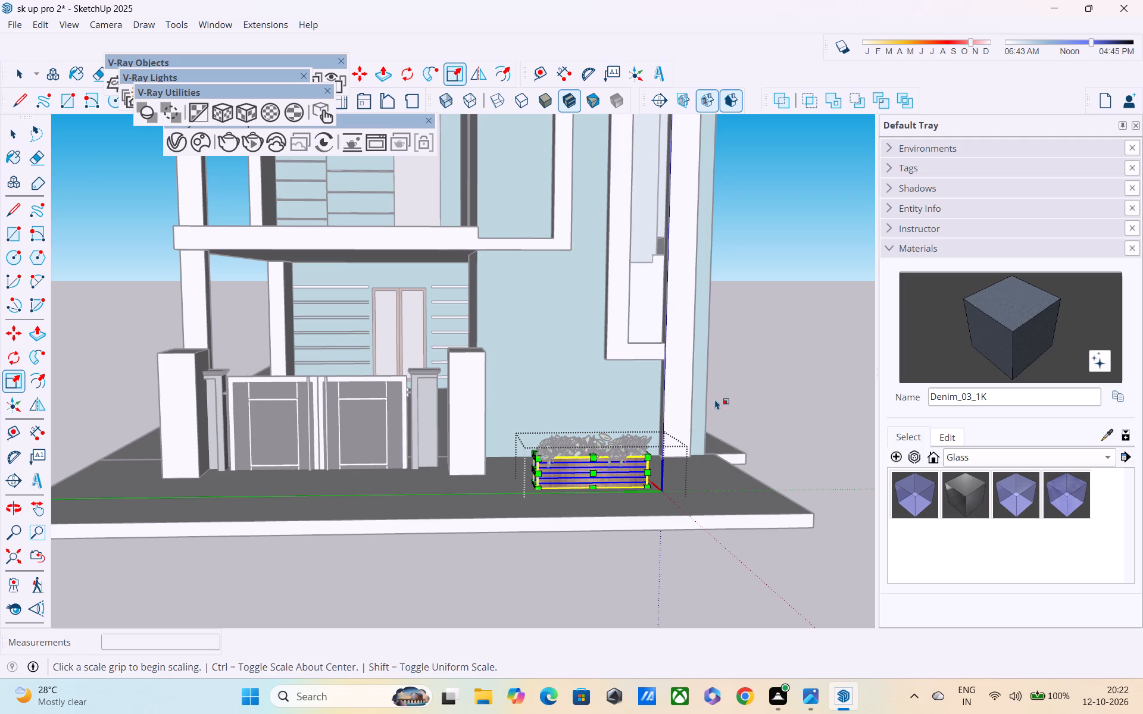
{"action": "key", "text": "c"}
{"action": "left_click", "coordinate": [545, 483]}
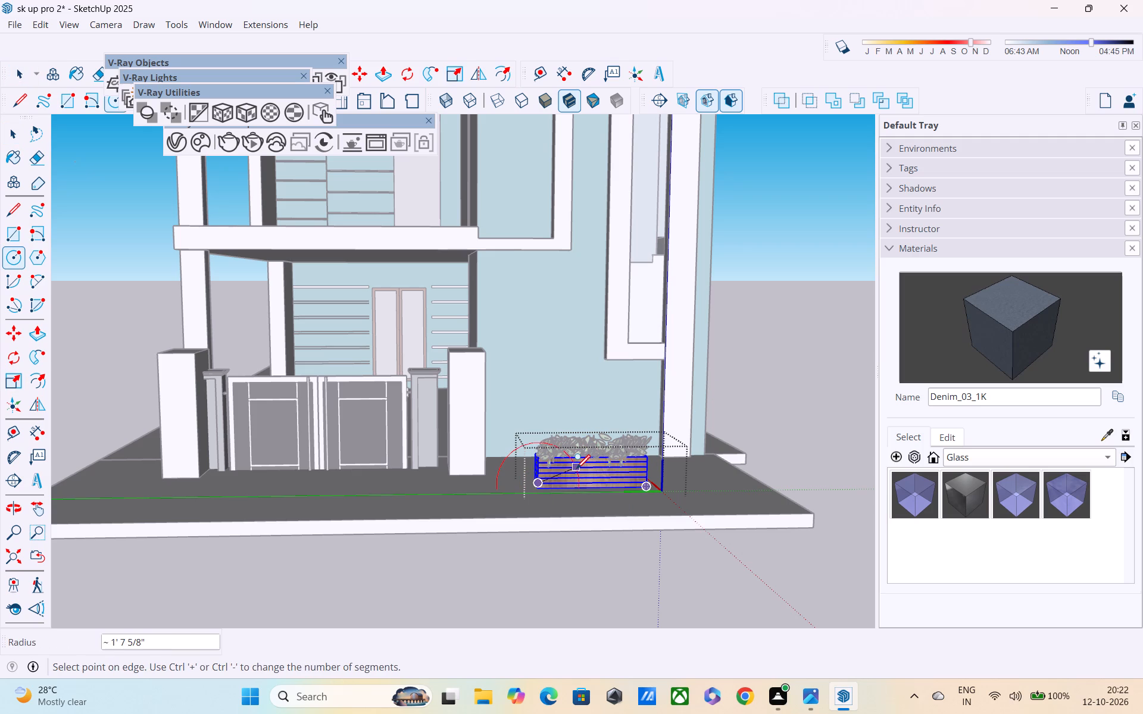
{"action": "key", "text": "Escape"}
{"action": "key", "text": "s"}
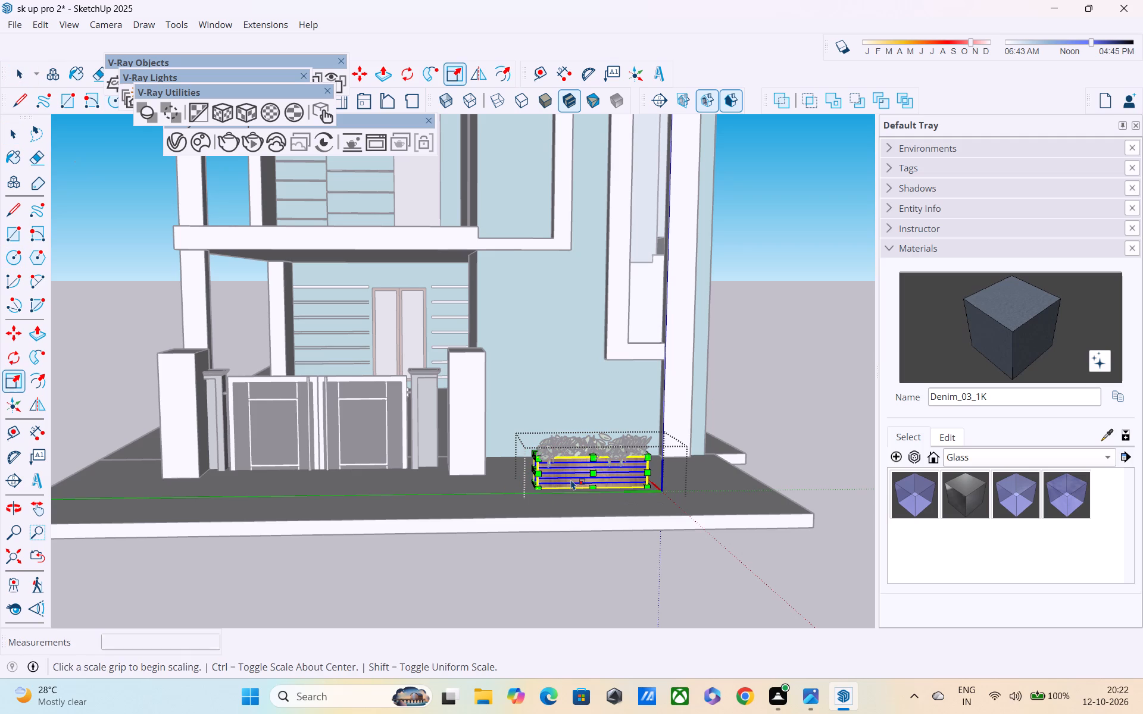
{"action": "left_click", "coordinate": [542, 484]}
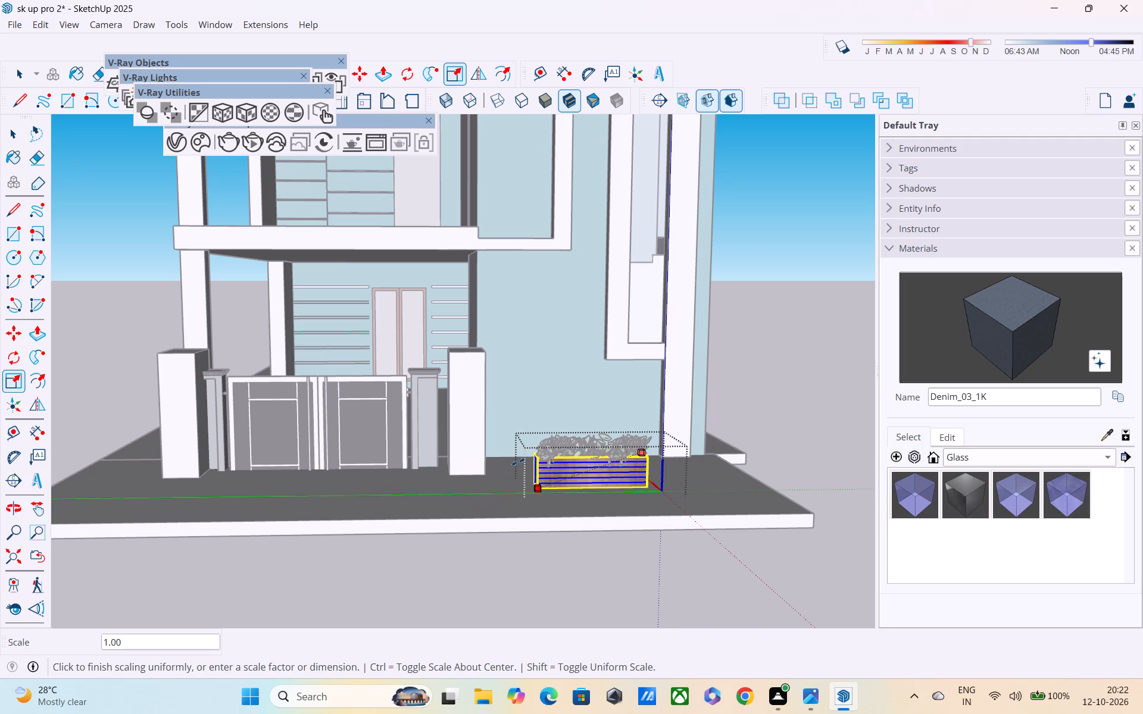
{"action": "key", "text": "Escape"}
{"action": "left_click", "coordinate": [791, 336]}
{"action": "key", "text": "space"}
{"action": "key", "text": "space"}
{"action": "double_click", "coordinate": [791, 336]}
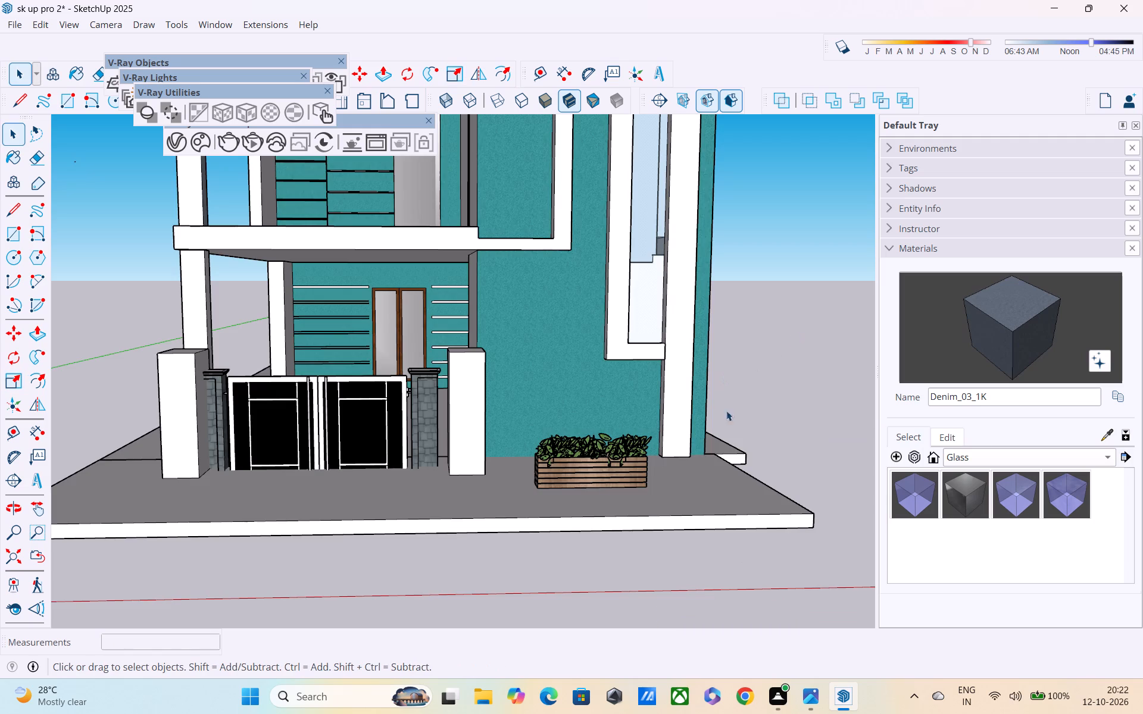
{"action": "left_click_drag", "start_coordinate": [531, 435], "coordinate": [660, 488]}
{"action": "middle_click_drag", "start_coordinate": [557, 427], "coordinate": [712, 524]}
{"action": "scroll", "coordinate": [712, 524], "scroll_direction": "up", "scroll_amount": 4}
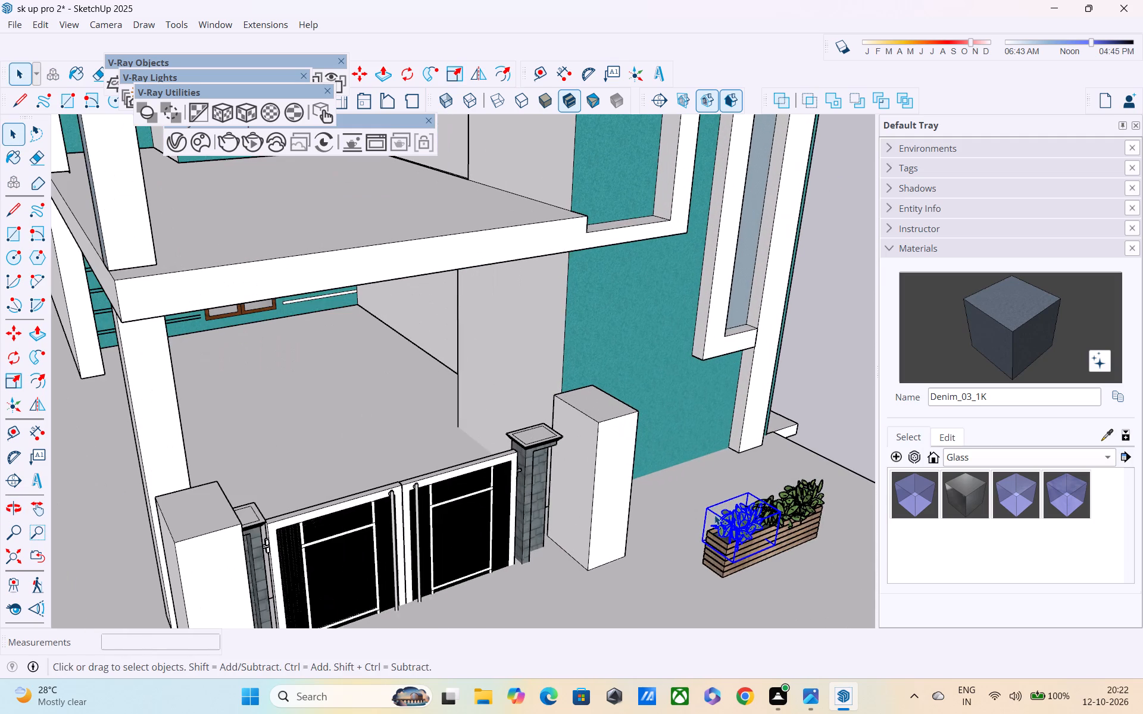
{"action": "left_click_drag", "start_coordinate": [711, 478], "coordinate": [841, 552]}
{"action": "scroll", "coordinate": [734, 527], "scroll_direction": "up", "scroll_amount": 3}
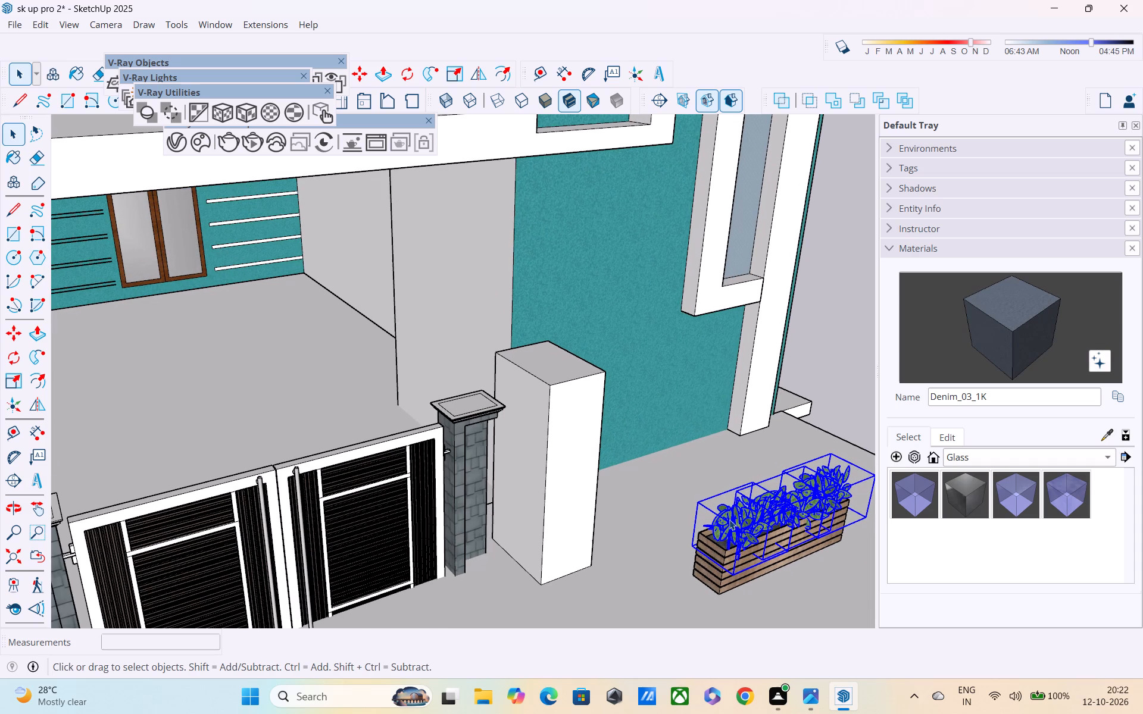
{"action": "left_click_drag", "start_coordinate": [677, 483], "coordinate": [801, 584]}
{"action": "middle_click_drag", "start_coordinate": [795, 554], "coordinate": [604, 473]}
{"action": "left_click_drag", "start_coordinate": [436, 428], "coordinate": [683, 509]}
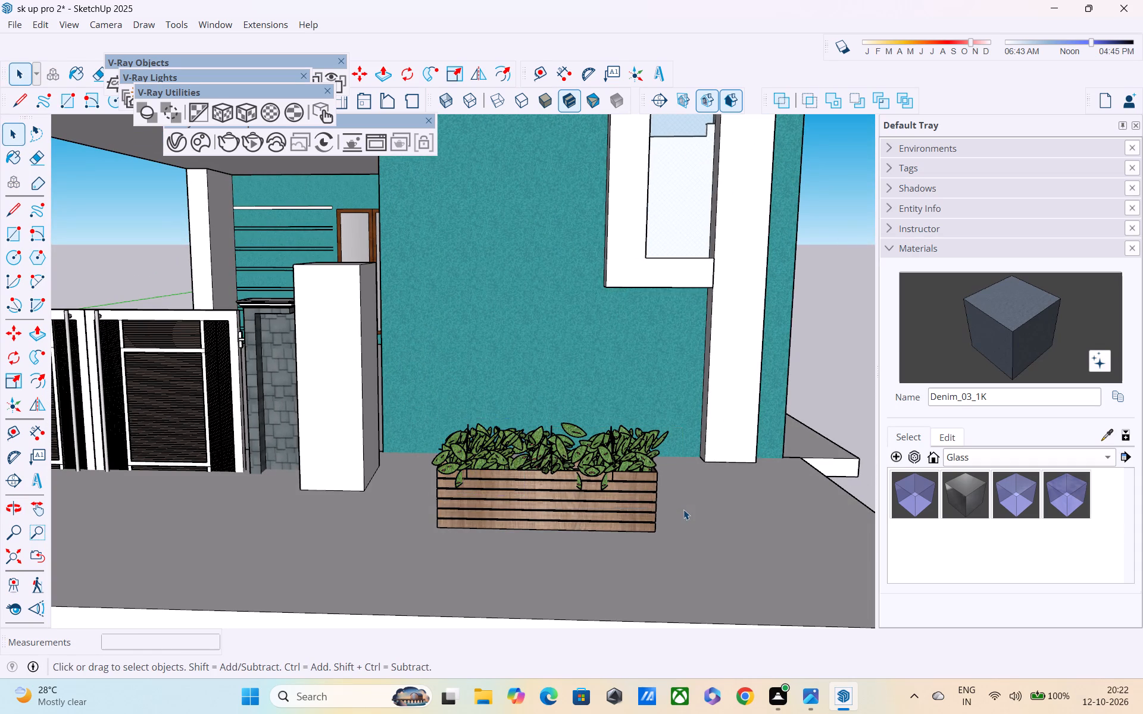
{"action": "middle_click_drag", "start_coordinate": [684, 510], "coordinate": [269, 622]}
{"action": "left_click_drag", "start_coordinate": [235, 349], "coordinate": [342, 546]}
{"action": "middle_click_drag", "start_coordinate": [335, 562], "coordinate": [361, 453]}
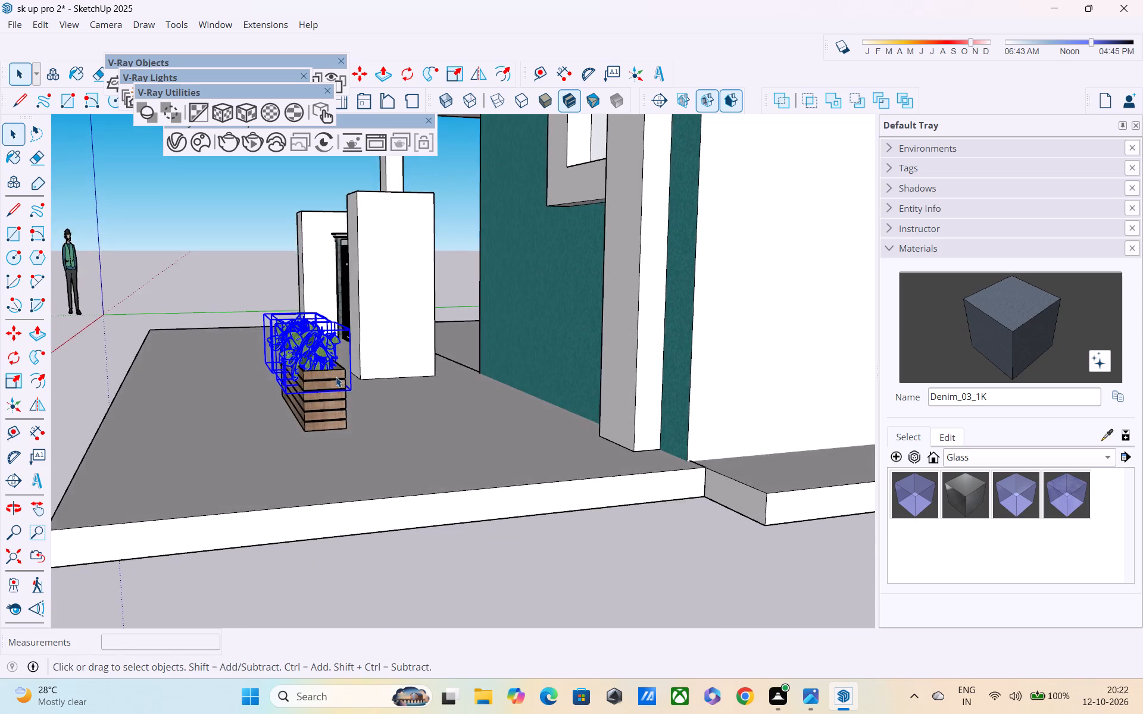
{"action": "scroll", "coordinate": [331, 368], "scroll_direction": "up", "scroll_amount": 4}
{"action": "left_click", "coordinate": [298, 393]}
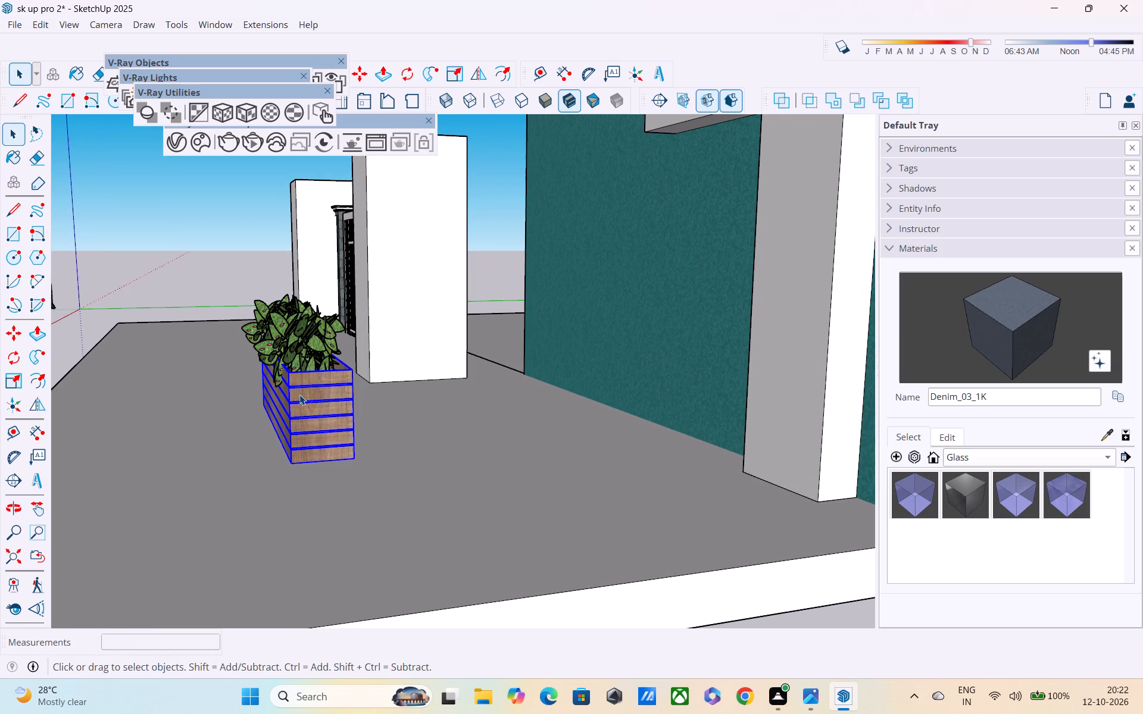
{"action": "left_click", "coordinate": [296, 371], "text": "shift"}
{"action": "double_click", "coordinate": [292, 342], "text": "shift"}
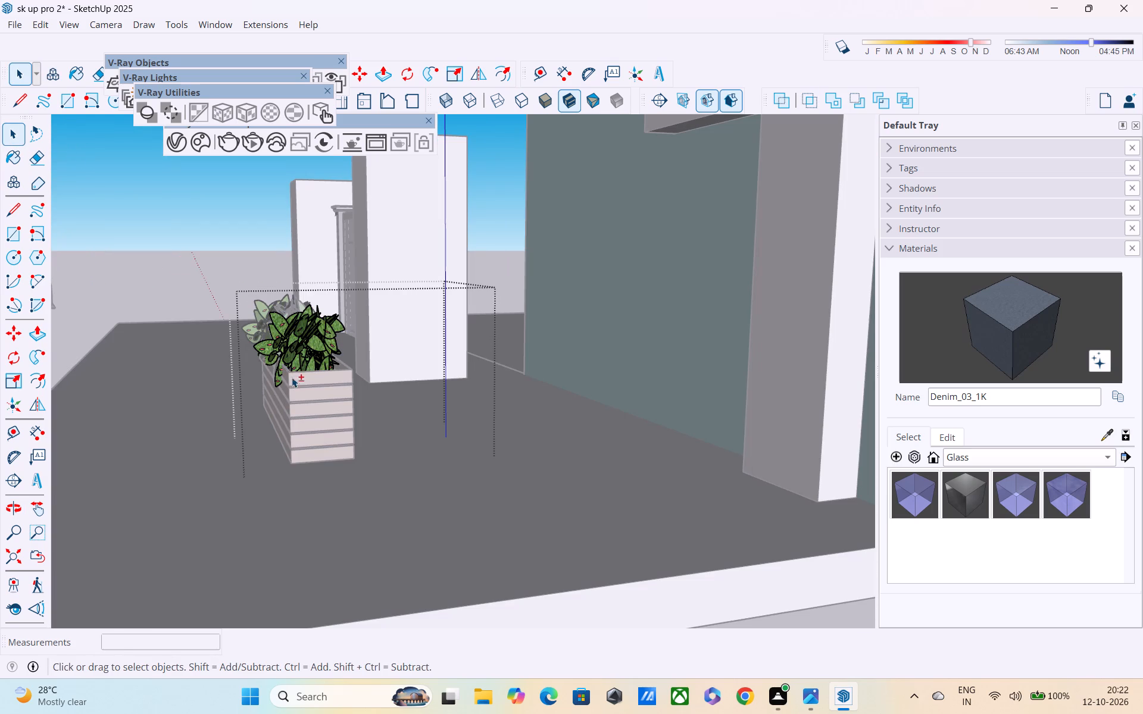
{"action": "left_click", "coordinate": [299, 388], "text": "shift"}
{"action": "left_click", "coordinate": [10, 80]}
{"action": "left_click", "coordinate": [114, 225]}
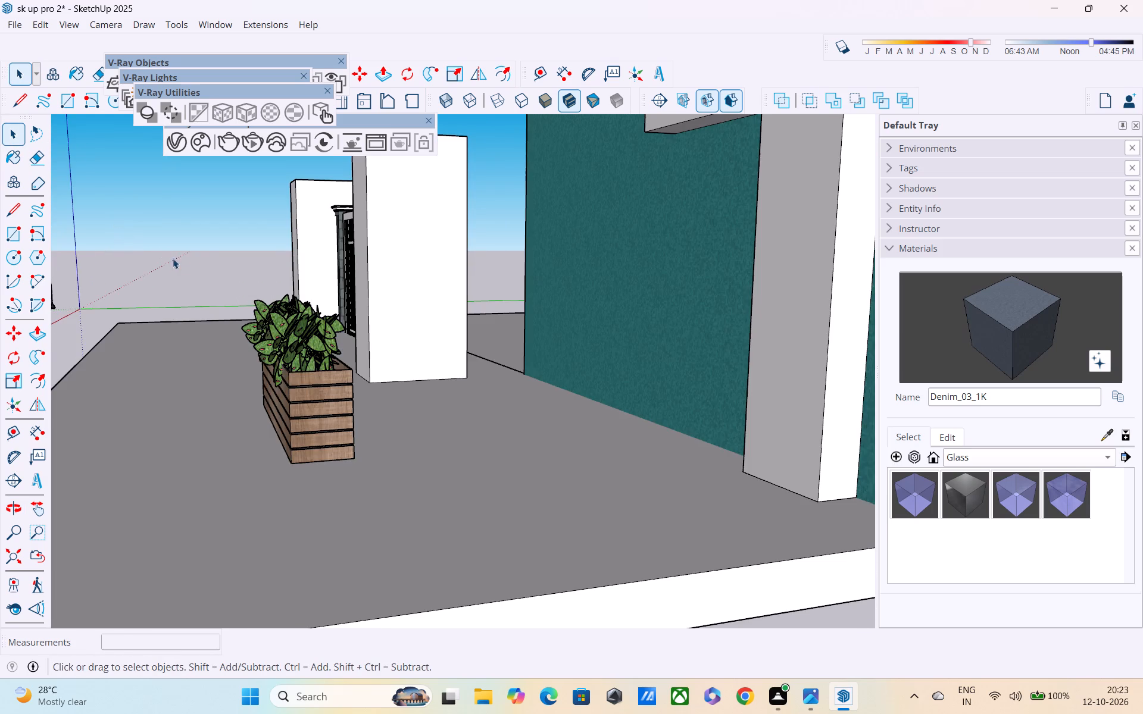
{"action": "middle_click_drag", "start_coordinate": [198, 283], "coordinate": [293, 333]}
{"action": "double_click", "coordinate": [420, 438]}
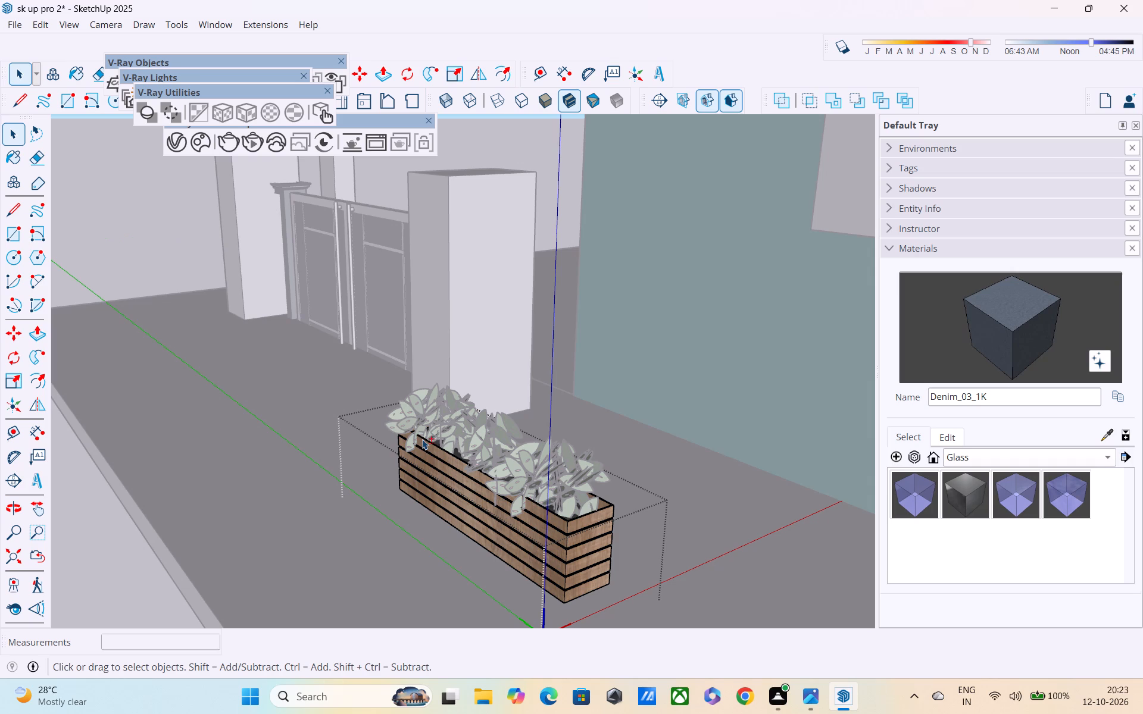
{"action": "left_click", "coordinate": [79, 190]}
Select the wooden planter box together with all its leafy plants and scale the selection up slightly and uniformly.
{"action": "left_click", "coordinate": [441, 434]}
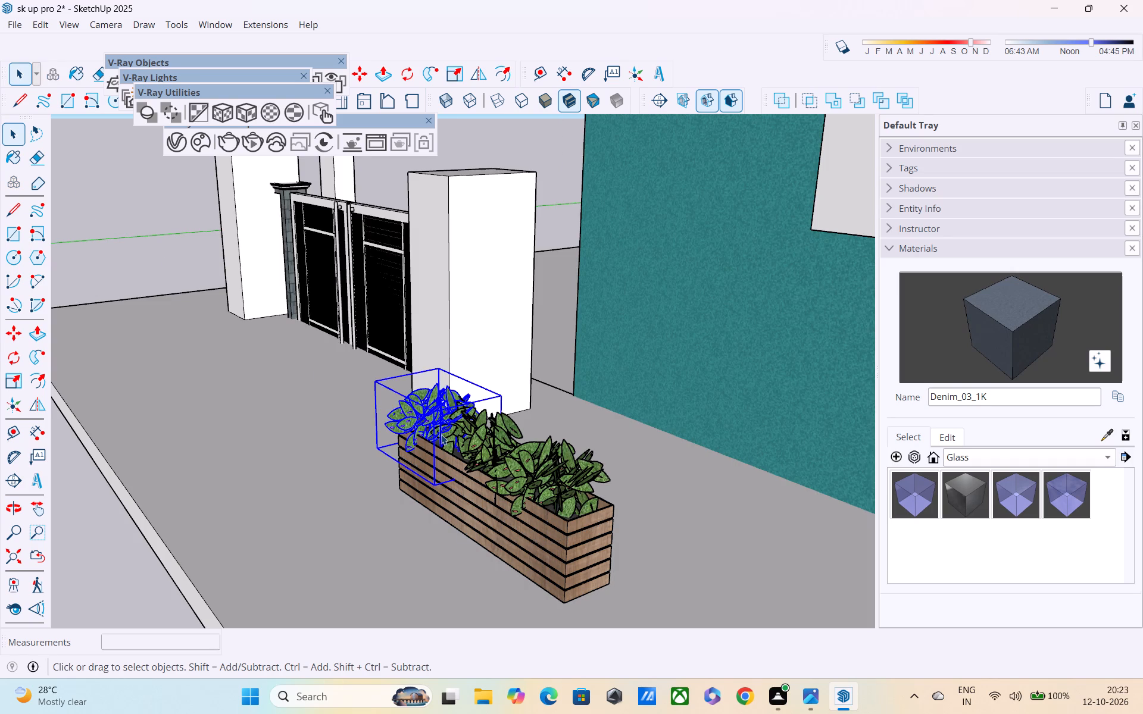
{"action": "left_click", "coordinate": [506, 453], "text": "shift"}
{"action": "left_click", "coordinate": [544, 483], "text": "shift"}
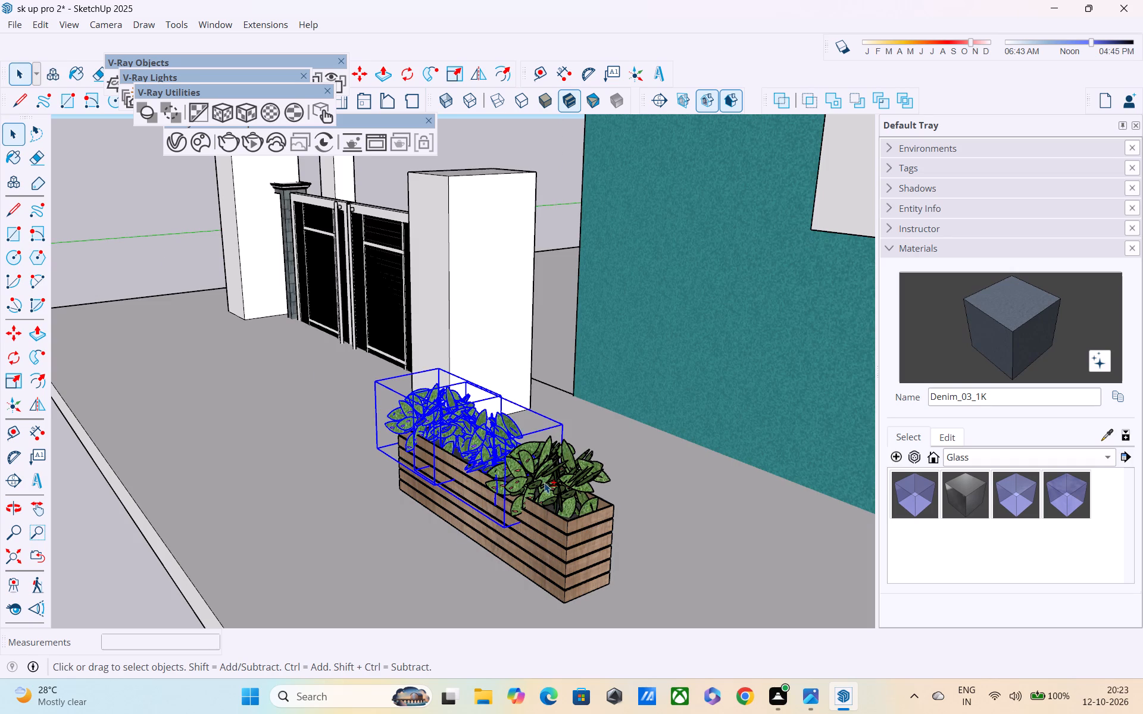
{"action": "left_click", "coordinate": [577, 540], "text": "shift"}
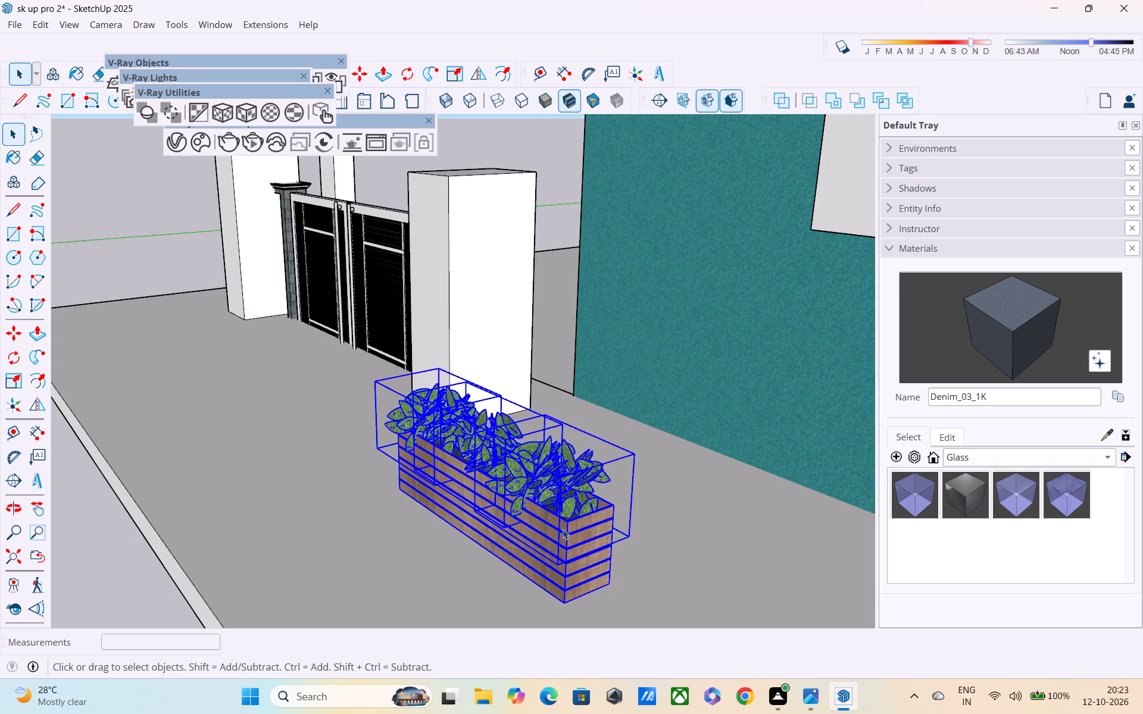
{"action": "key", "text": "s"}
{"action": "middle_click_drag", "start_coordinate": [539, 492], "coordinate": [580, 481]}
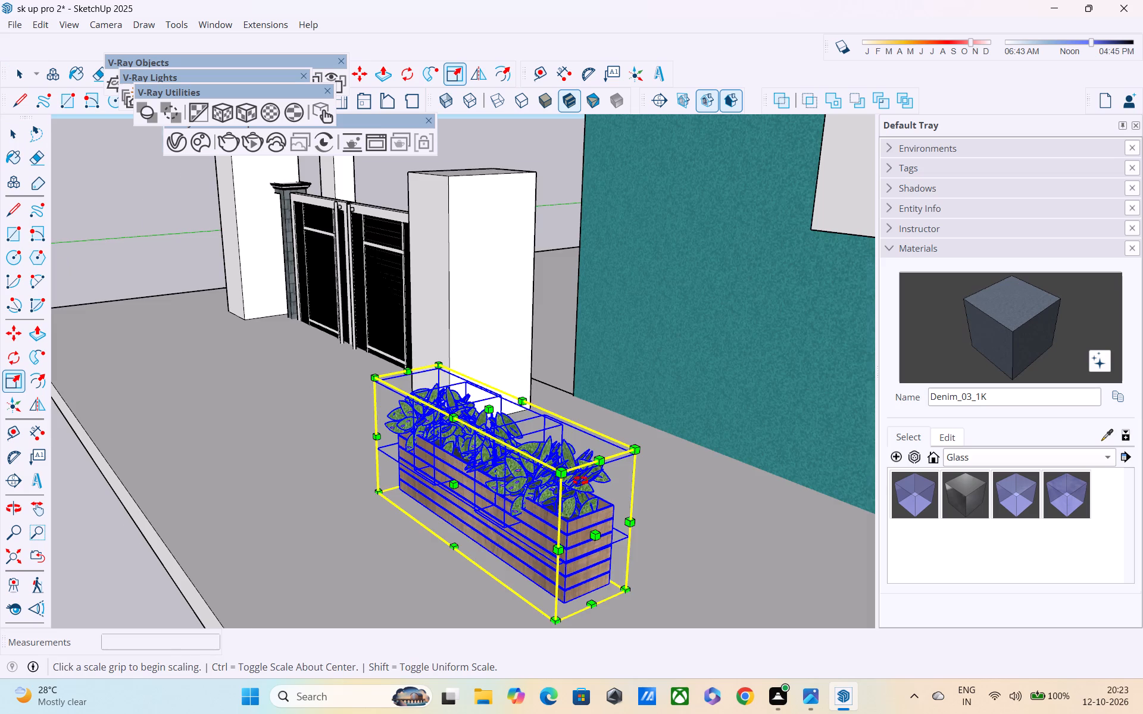
{"action": "middle_click_drag", "start_coordinate": [580, 481], "coordinate": [764, 415]}
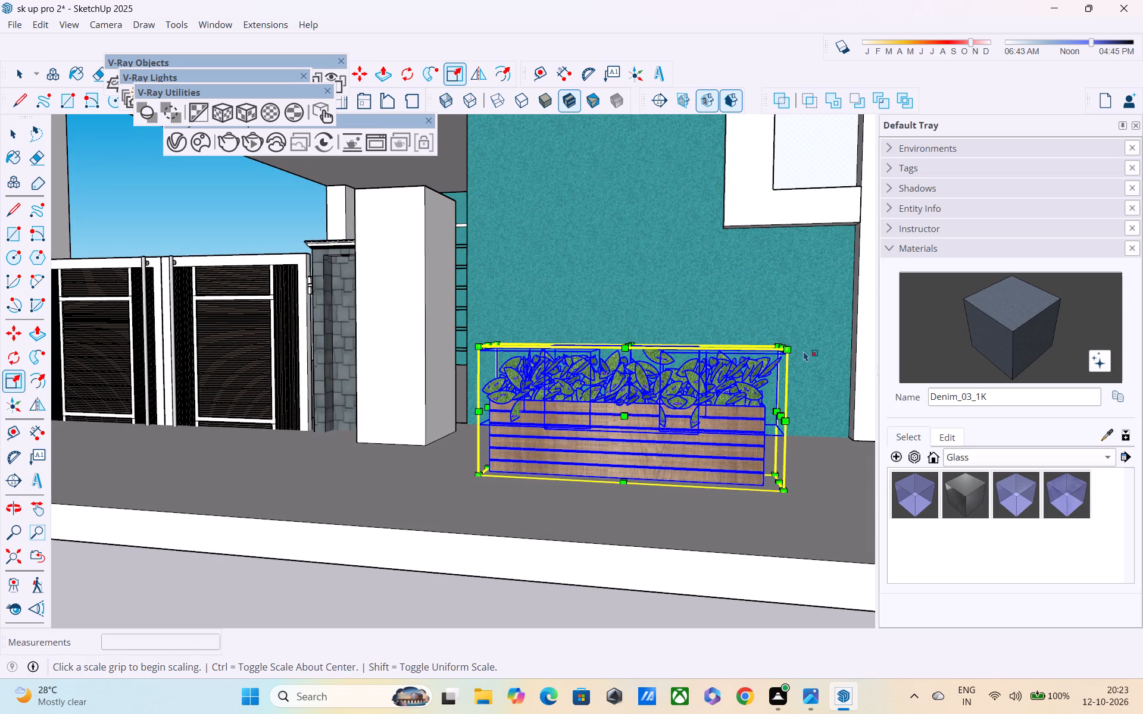
{"action": "left_click_drag", "start_coordinate": [791, 351], "coordinate": [841, 362]}
{"action": "scroll", "coordinate": [721, 358], "scroll_direction": "down", "scroll_amount": 2}
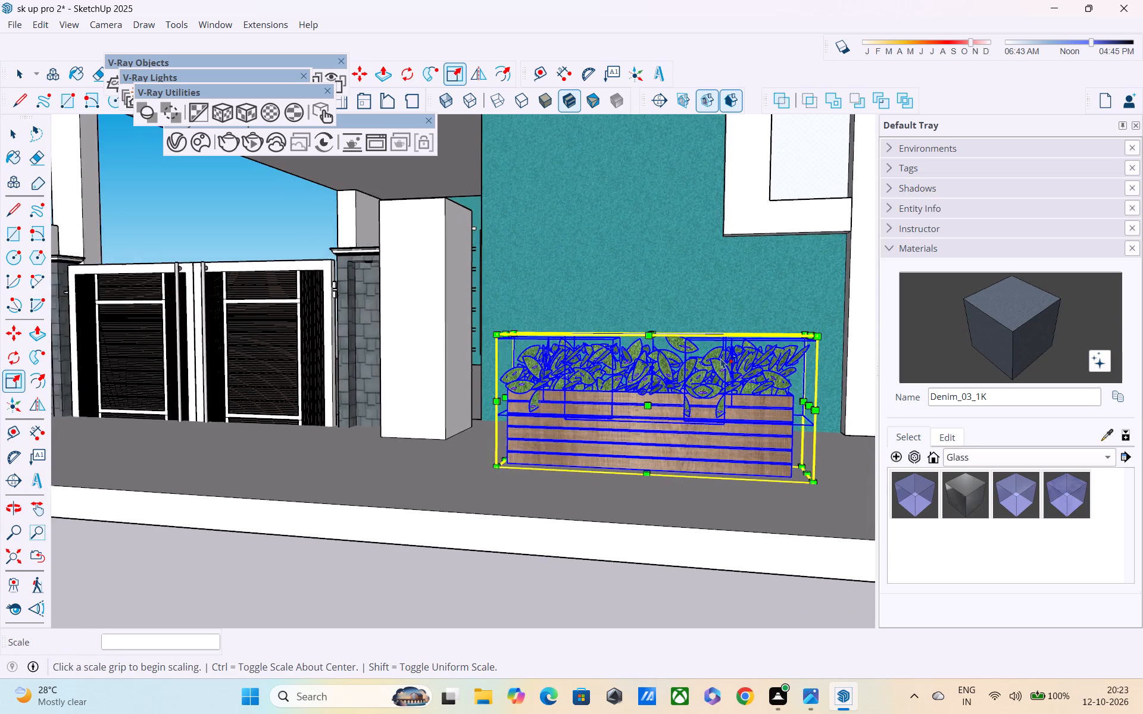
Scale the selected planter and plants up uniformly by a factor of about 1.75.
{"action": "scroll", "coordinate": [721, 358], "scroll_direction": "down", "scroll_amount": 1}
{"action": "middle_click_drag", "start_coordinate": [741, 398], "coordinate": [822, 440]}
{"action": "scroll", "coordinate": [822, 440], "scroll_direction": "up", "scroll_amount": 1}
{"action": "scroll", "coordinate": [822, 428], "scroll_direction": "down", "scroll_amount": 9}
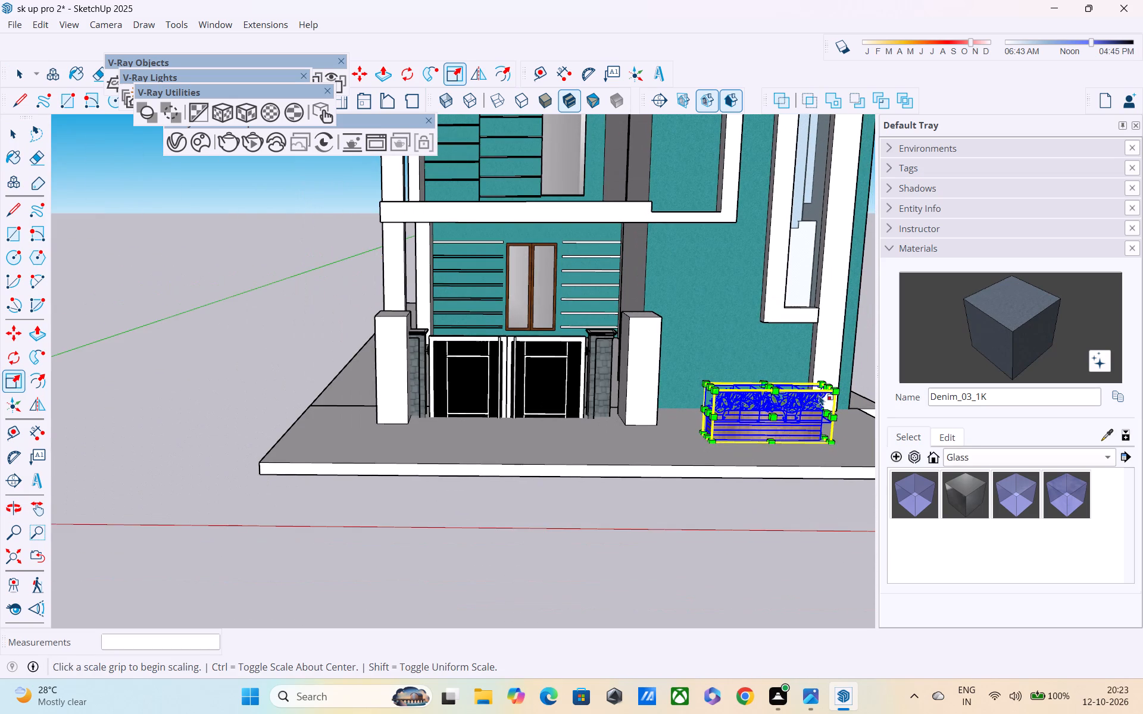
{"action": "middle_click_drag", "start_coordinate": [819, 395], "coordinate": [708, 386], "text": "shift"}
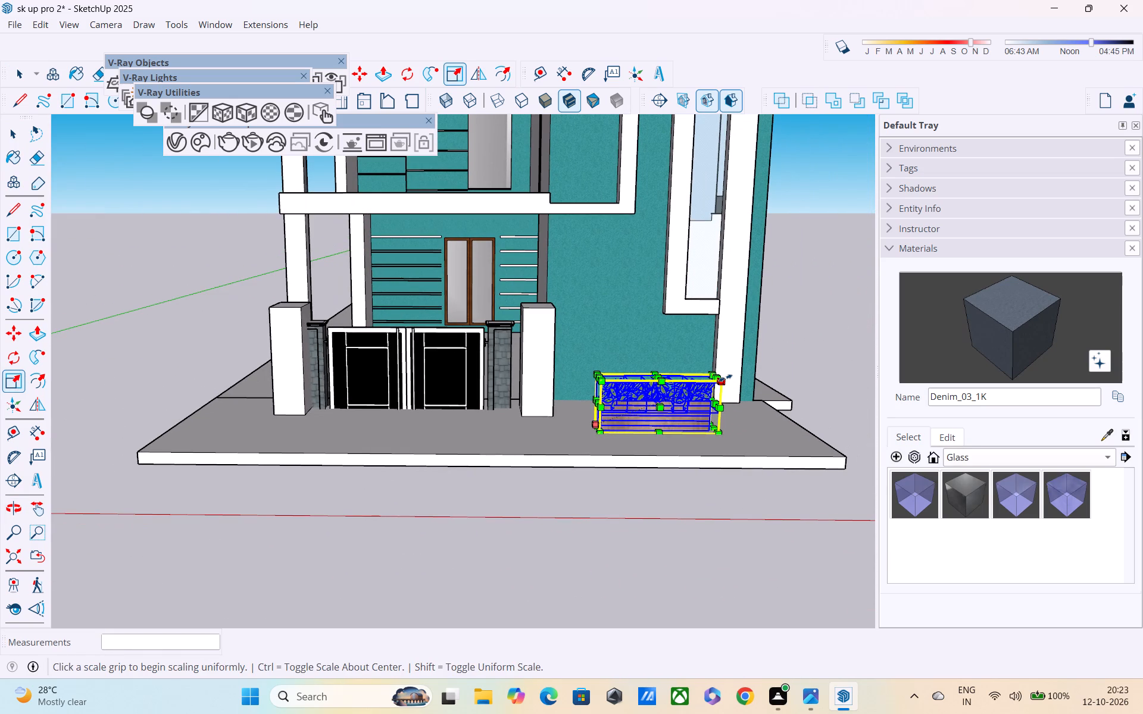
{"action": "left_click_drag", "start_coordinate": [725, 378], "coordinate": [835, 372]}
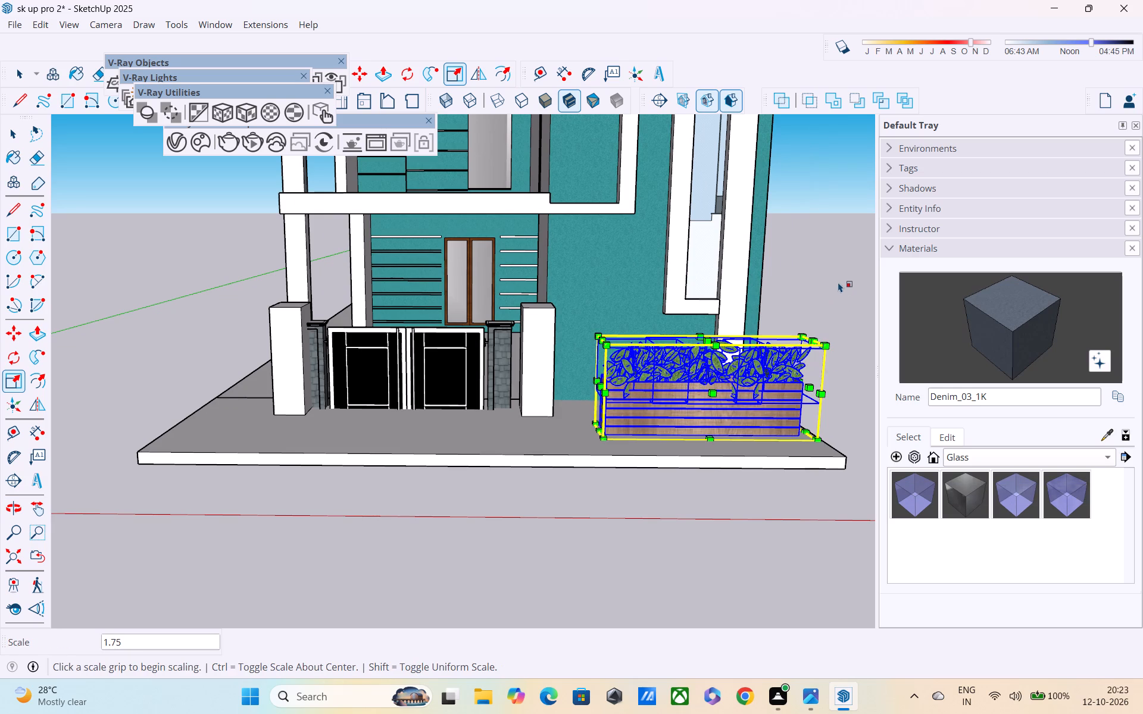
{"action": "left_click", "coordinate": [838, 282]}
Move the planter about 2' 5" and another 8 3/8" back toward the green tower wall, close beside the gate pillar, and deselect it.
{"action": "key", "text": "m"}
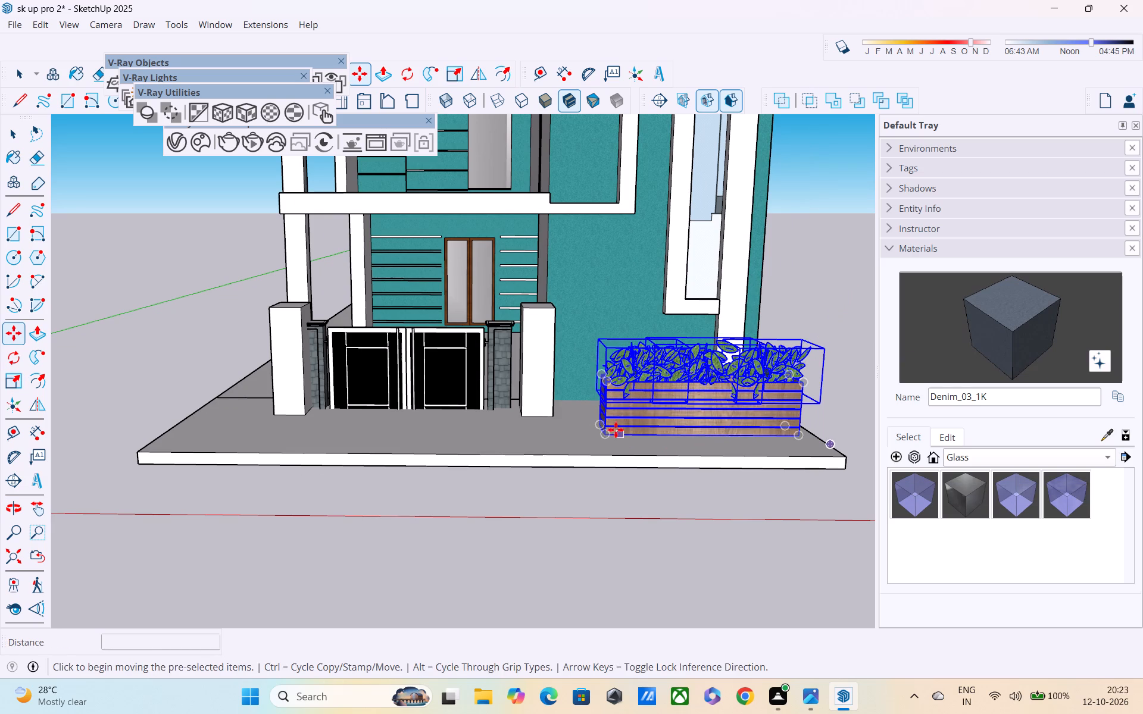
{"action": "left_click", "coordinate": [605, 436]}
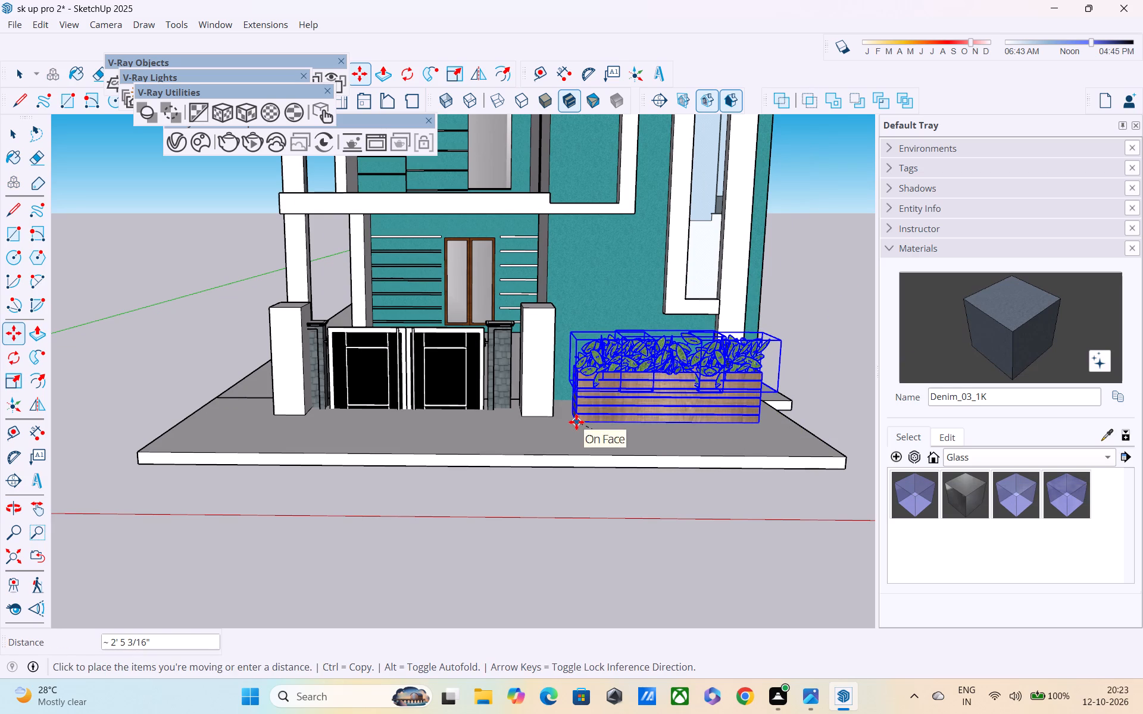
{"action": "left_click", "coordinate": [576, 422]}
{"action": "left_click", "coordinate": [838, 250]}
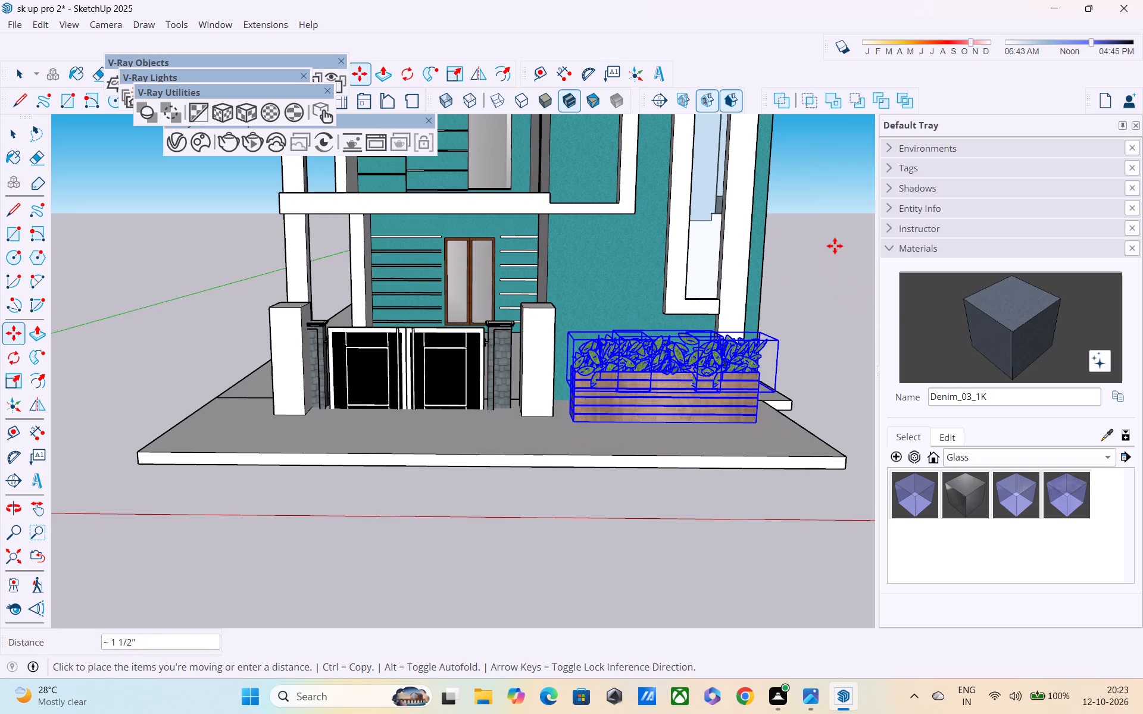
{"action": "left_click", "coordinate": [825, 234]}
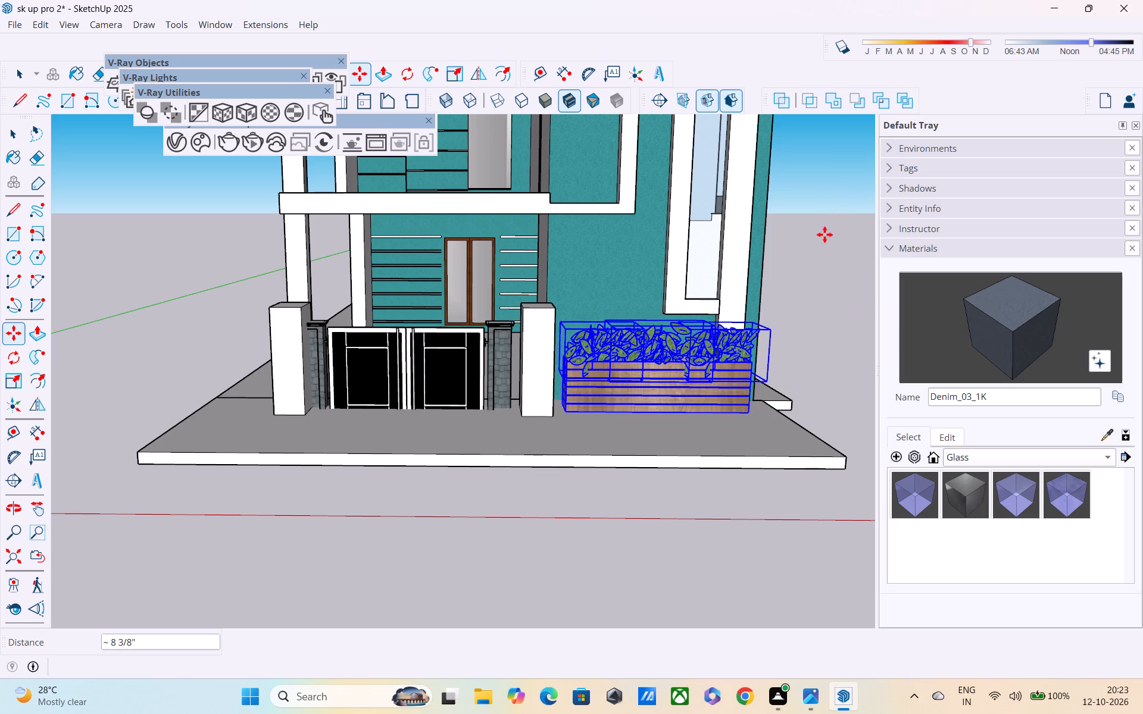
{"action": "key", "text": "space"}
{"action": "left_click", "coordinate": [825, 234]}
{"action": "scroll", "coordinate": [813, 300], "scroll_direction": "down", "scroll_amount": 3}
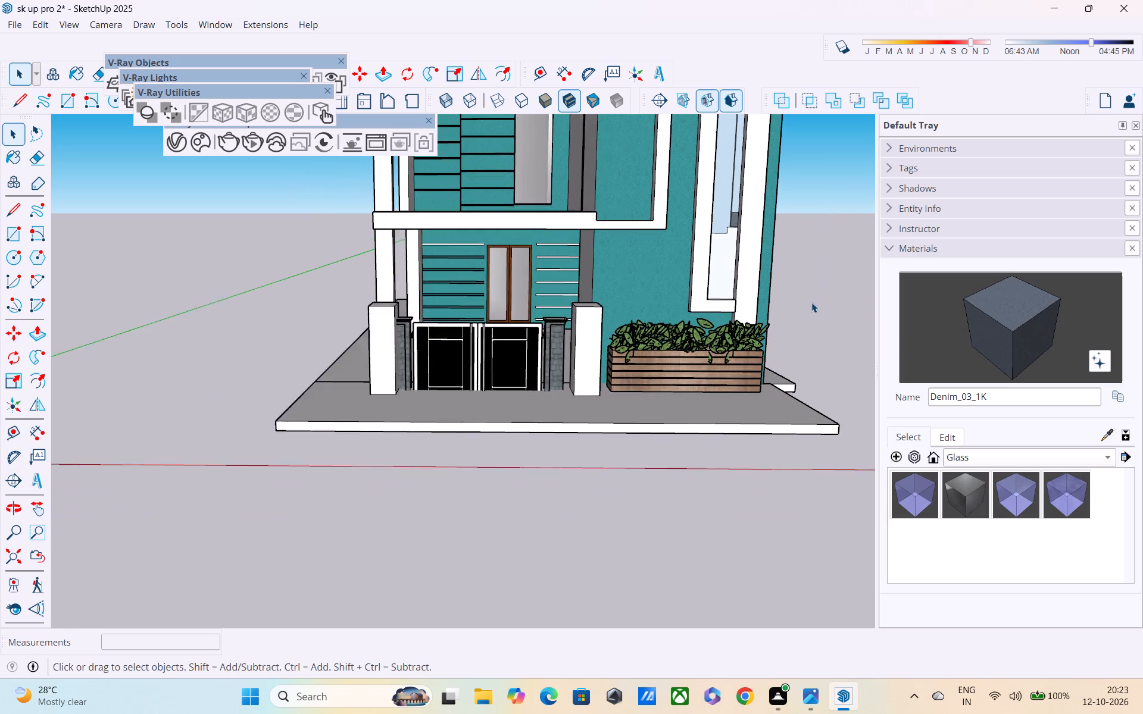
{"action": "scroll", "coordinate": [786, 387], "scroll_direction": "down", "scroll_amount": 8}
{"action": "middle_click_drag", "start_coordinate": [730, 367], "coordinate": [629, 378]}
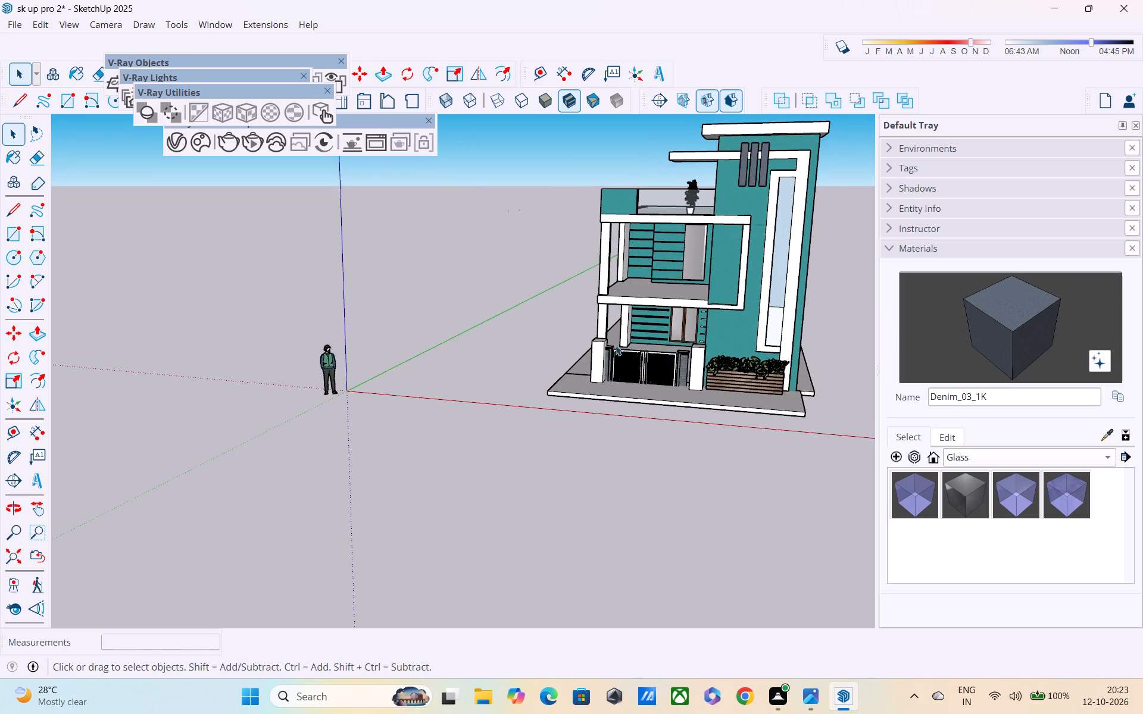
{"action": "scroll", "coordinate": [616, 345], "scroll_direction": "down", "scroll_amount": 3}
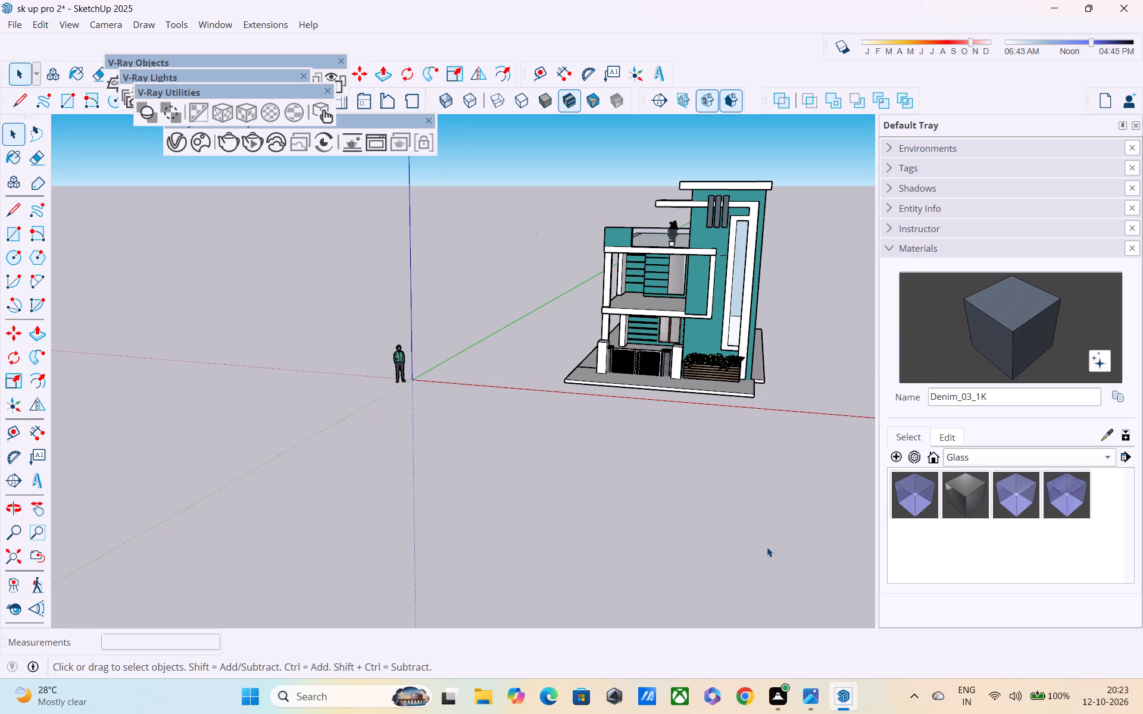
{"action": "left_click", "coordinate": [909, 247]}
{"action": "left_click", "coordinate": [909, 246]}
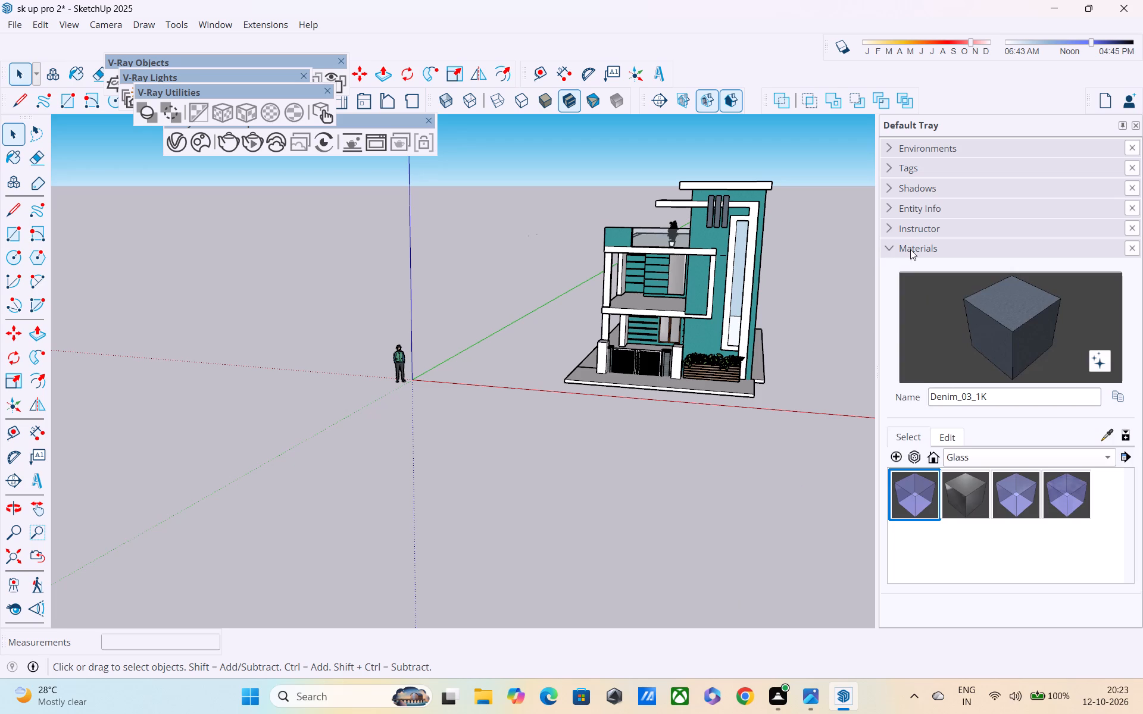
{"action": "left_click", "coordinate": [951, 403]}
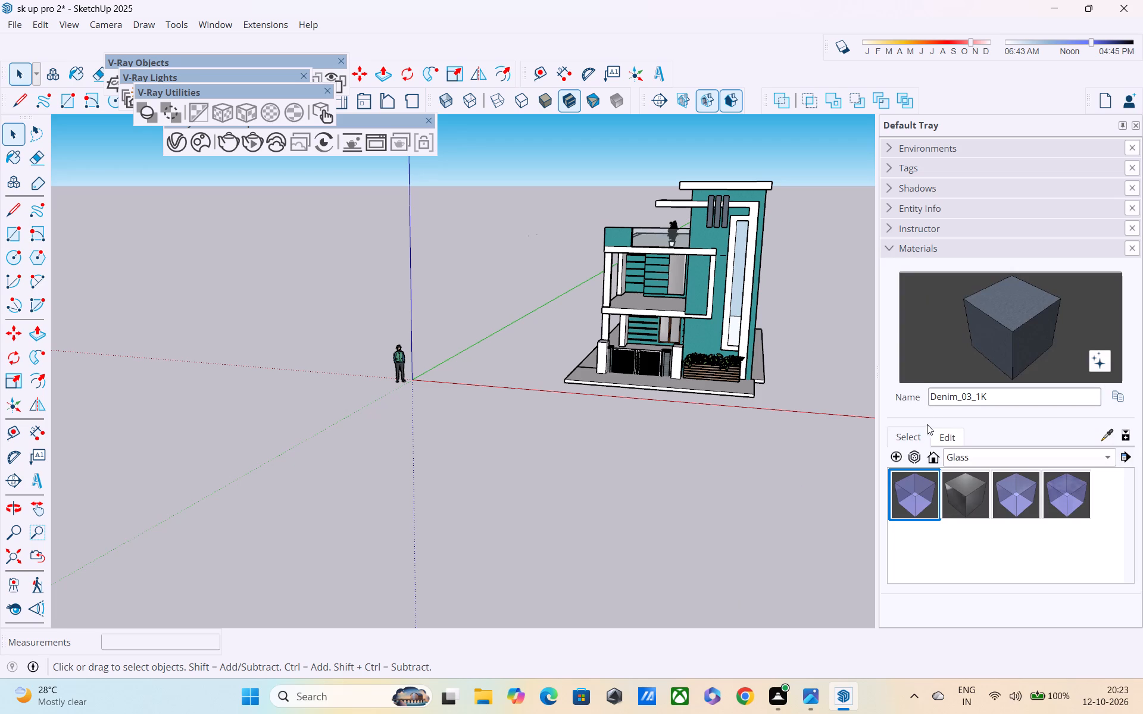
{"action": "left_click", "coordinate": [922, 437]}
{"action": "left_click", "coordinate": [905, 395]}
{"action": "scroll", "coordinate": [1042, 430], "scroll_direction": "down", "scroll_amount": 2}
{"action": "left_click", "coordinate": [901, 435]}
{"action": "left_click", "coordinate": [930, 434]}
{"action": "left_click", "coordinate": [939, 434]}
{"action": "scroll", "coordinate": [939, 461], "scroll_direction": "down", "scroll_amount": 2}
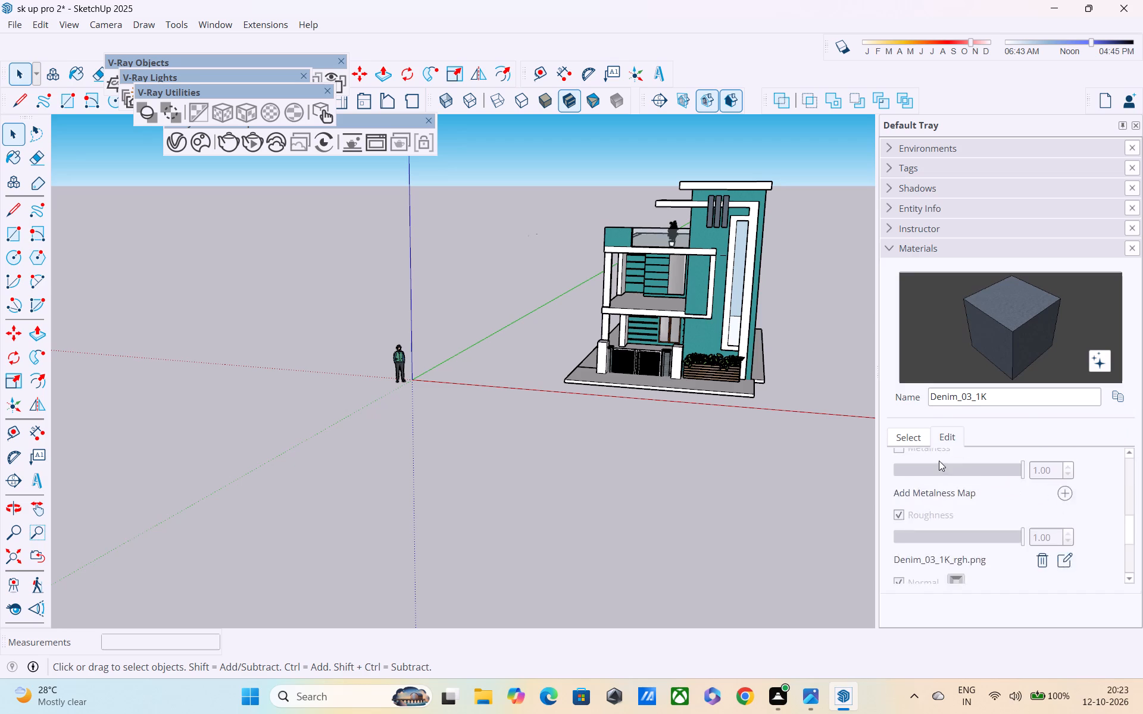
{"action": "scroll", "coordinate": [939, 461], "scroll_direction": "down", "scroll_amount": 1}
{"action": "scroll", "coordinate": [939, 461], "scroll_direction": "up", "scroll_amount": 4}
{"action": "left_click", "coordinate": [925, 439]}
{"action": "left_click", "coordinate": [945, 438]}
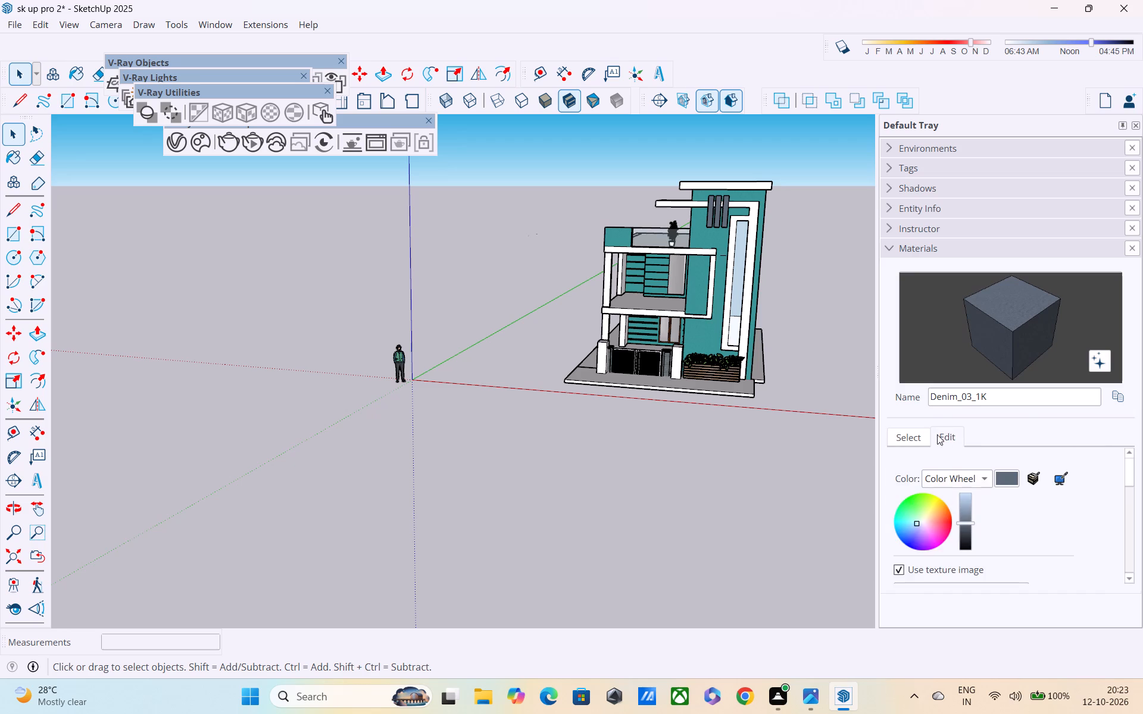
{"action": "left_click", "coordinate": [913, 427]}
Paint the top of the front ground slab before the gate with Soil_04_1K from the Ground materials.
{"action": "left_click", "coordinate": [974, 457]}
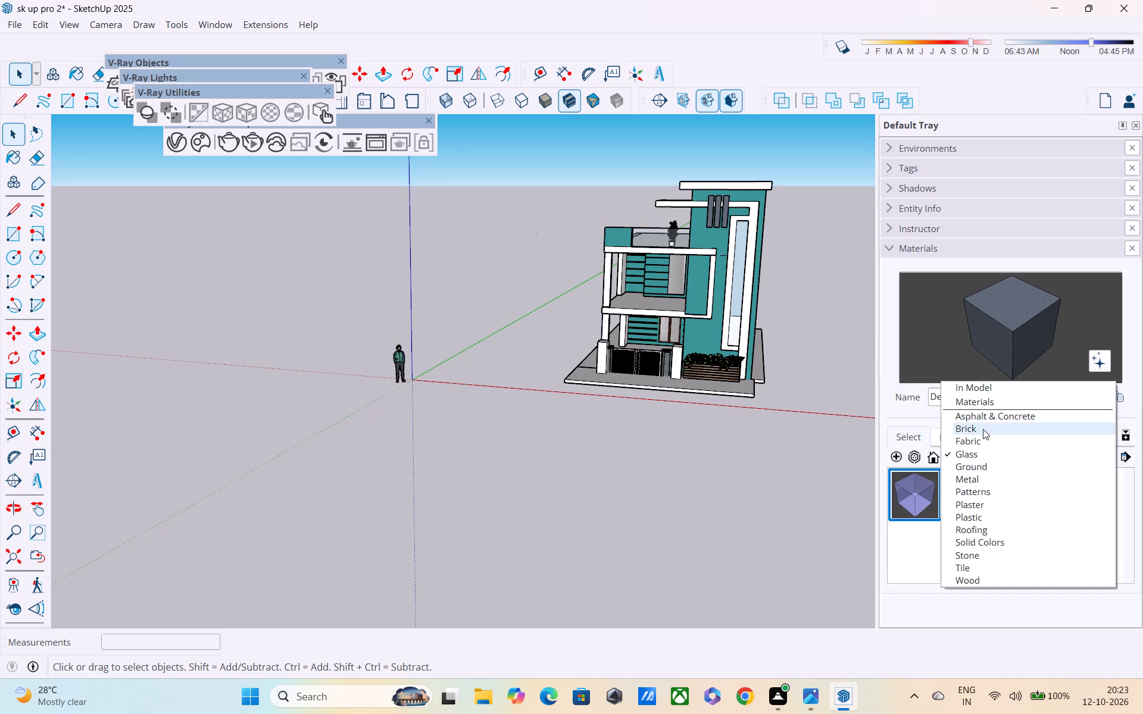
{"action": "left_click", "coordinate": [985, 402]}
{"action": "scroll", "coordinate": [984, 522], "scroll_direction": "down", "scroll_amount": 1}
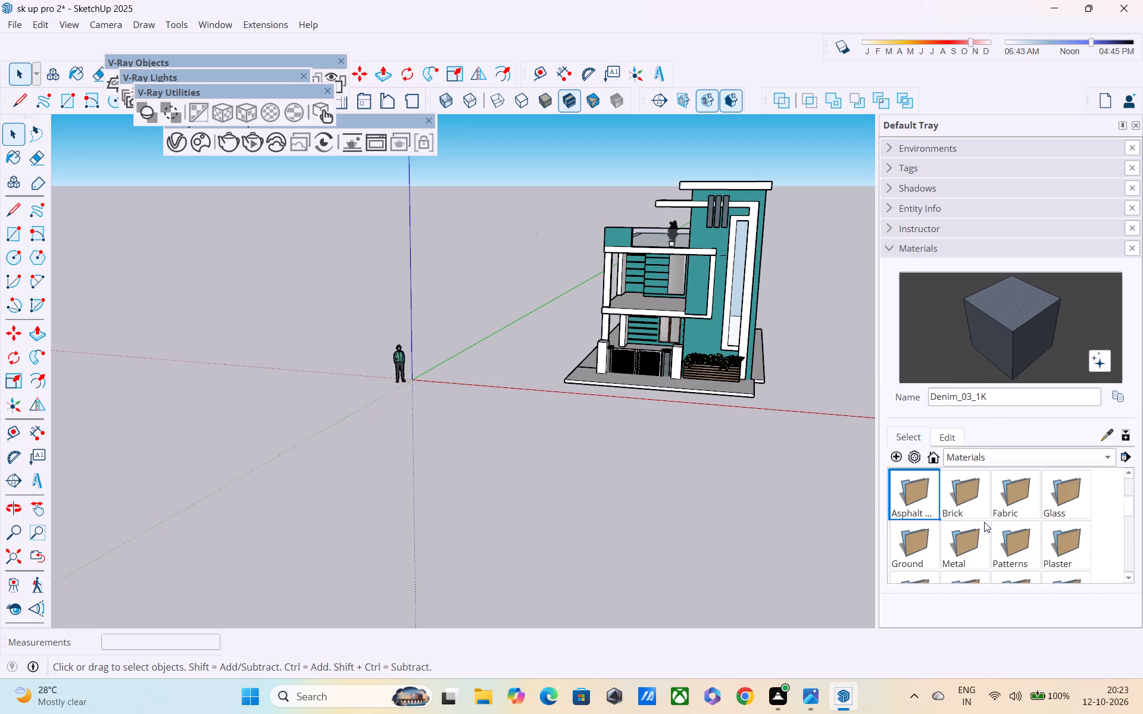
{"action": "scroll", "coordinate": [984, 522], "scroll_direction": "down", "scroll_amount": 1}
{"action": "left_click", "coordinate": [922, 502]}
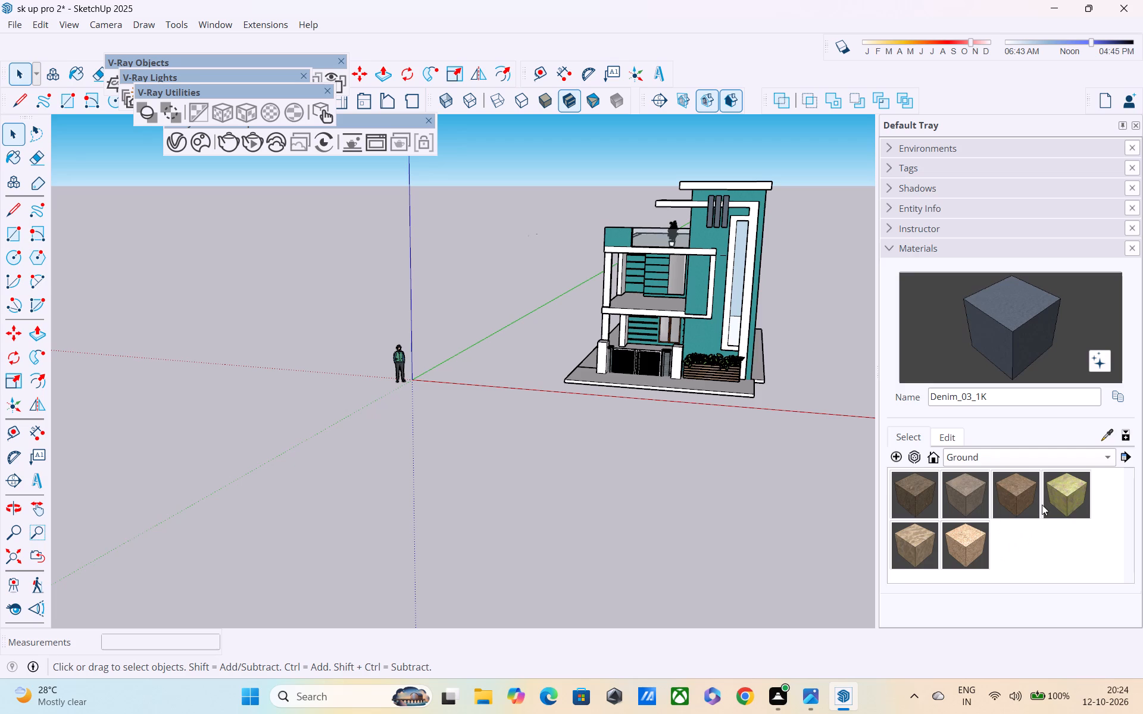
{"action": "left_click", "coordinate": [1073, 485]}
{"action": "scroll", "coordinate": [654, 380], "scroll_direction": "up", "scroll_amount": 1}
{"action": "middle_click_drag", "start_coordinate": [686, 404], "coordinate": [742, 480]}
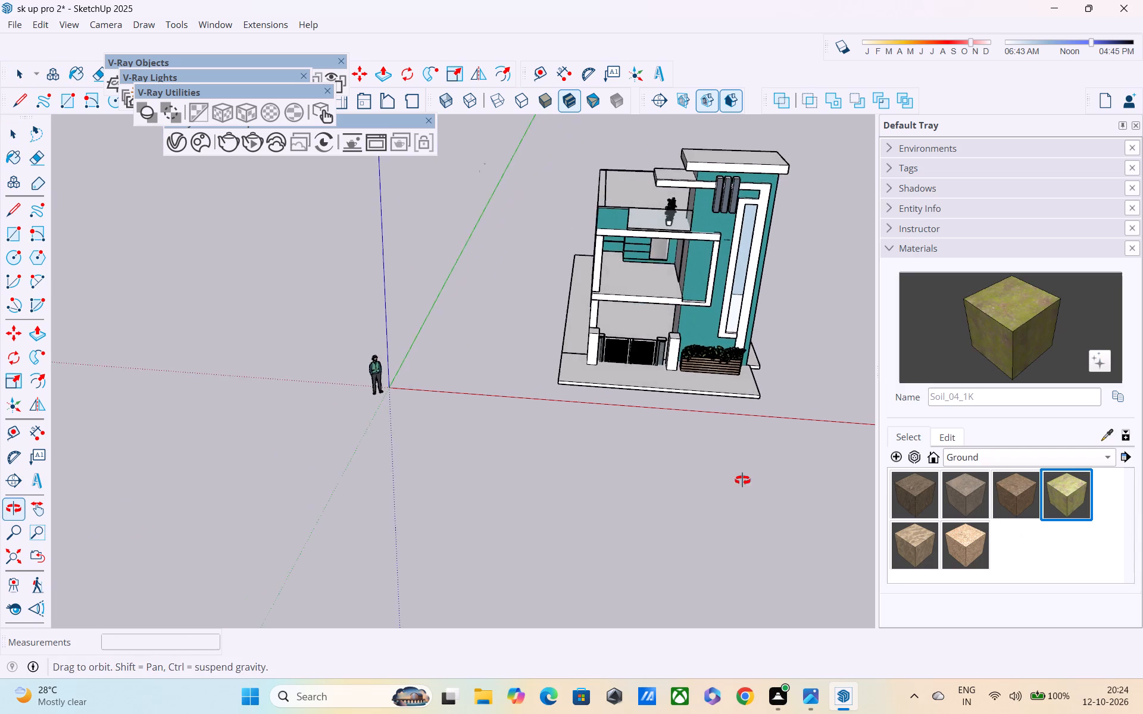
{"action": "middle_click_drag", "start_coordinate": [742, 480], "coordinate": [743, 477]}
{"action": "scroll", "coordinate": [748, 378], "scroll_direction": "up", "scroll_amount": 4}
{"action": "left_click", "coordinate": [736, 387]}
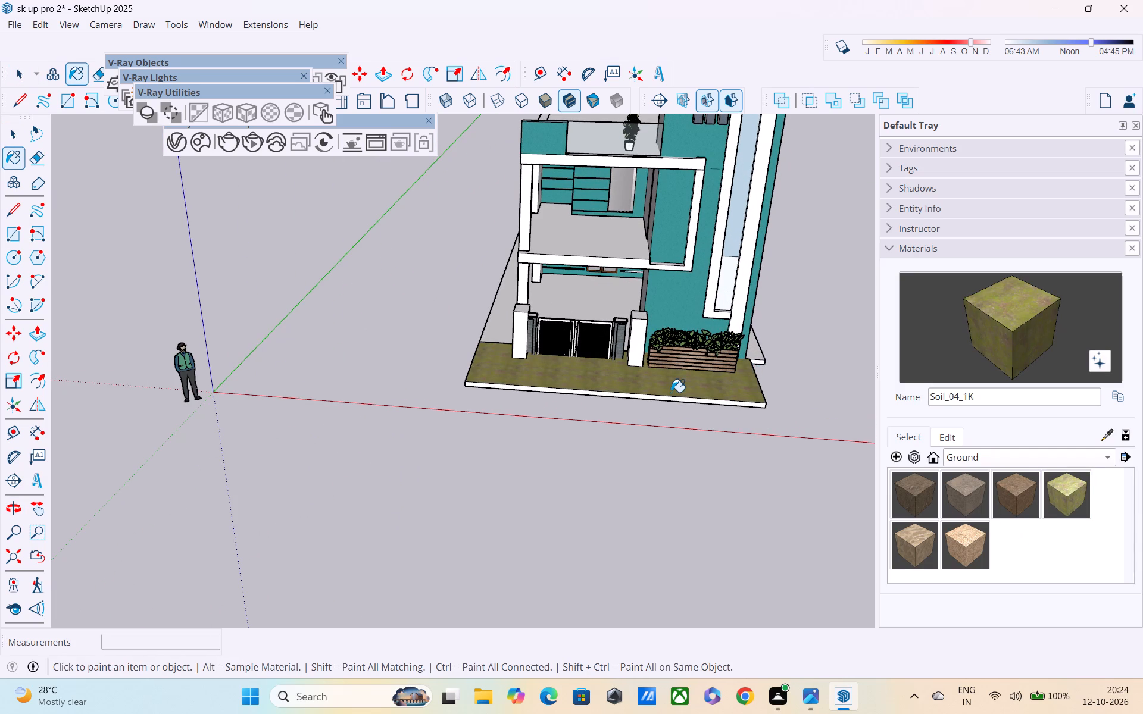
{"action": "middle_click_drag", "start_coordinate": [672, 392], "coordinate": [735, 488]}
{"action": "scroll", "coordinate": [699, 362], "scroll_direction": "up", "scroll_amount": 3}
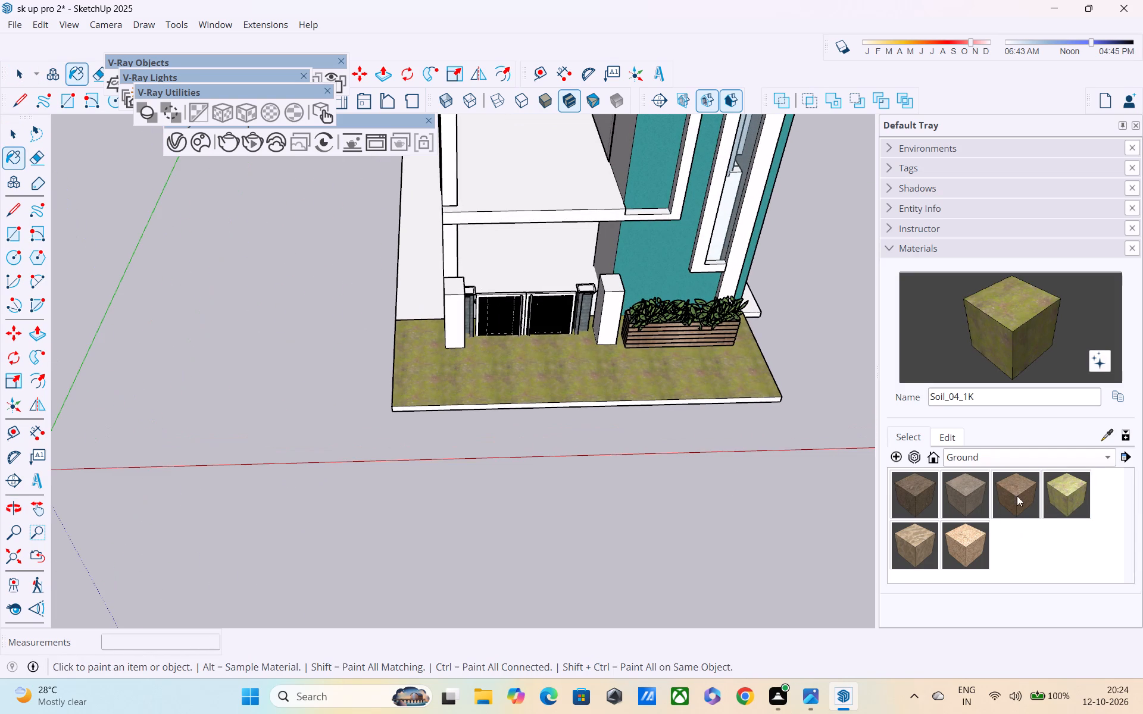
{"action": "left_click", "coordinate": [1072, 497]}
{"action": "left_click", "coordinate": [717, 375]}
Paint the remaining ground slab under and beside the house with the same Soil_04_1K material.
{"action": "scroll", "coordinate": [885, 482], "scroll_direction": "down", "scroll_amount": 3}
{"action": "middle_click_drag", "start_coordinate": [579, 396], "coordinate": [574, 289]}
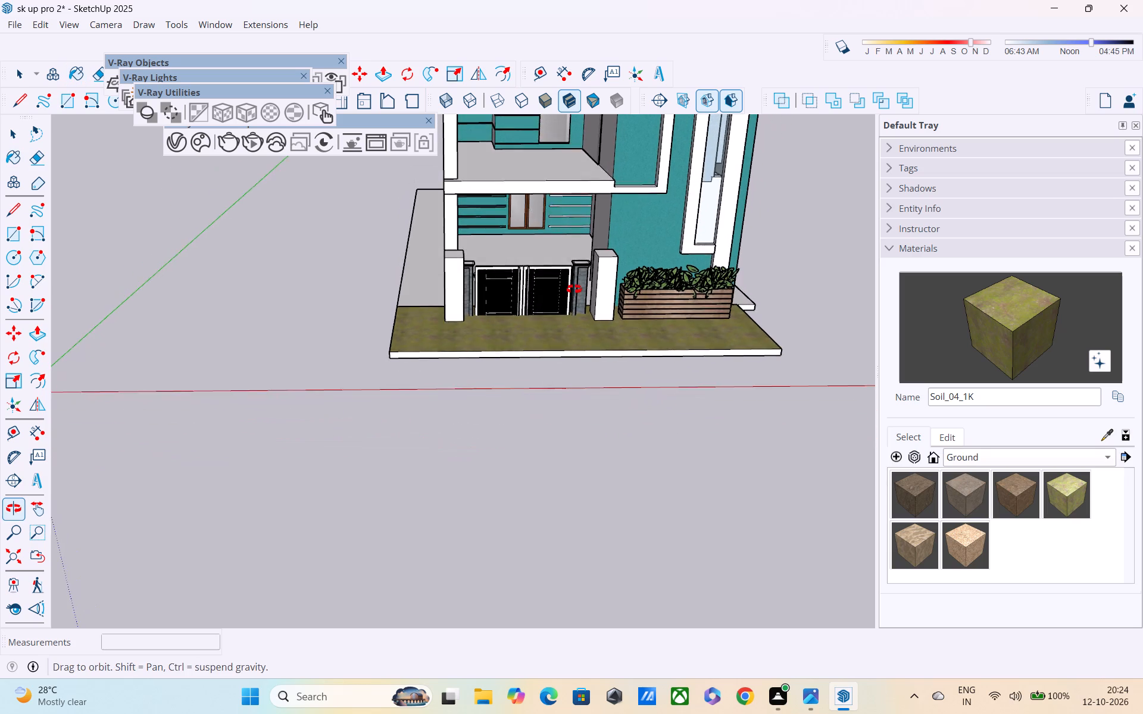
{"action": "middle_click_drag", "start_coordinate": [574, 289], "coordinate": [572, 290]}
{"action": "scroll", "coordinate": [573, 289], "scroll_direction": "up", "scroll_amount": 4}
{"action": "scroll", "coordinate": [555, 317], "scroll_direction": "down", "scroll_amount": 1}
{"action": "left_click", "coordinate": [376, 280]}
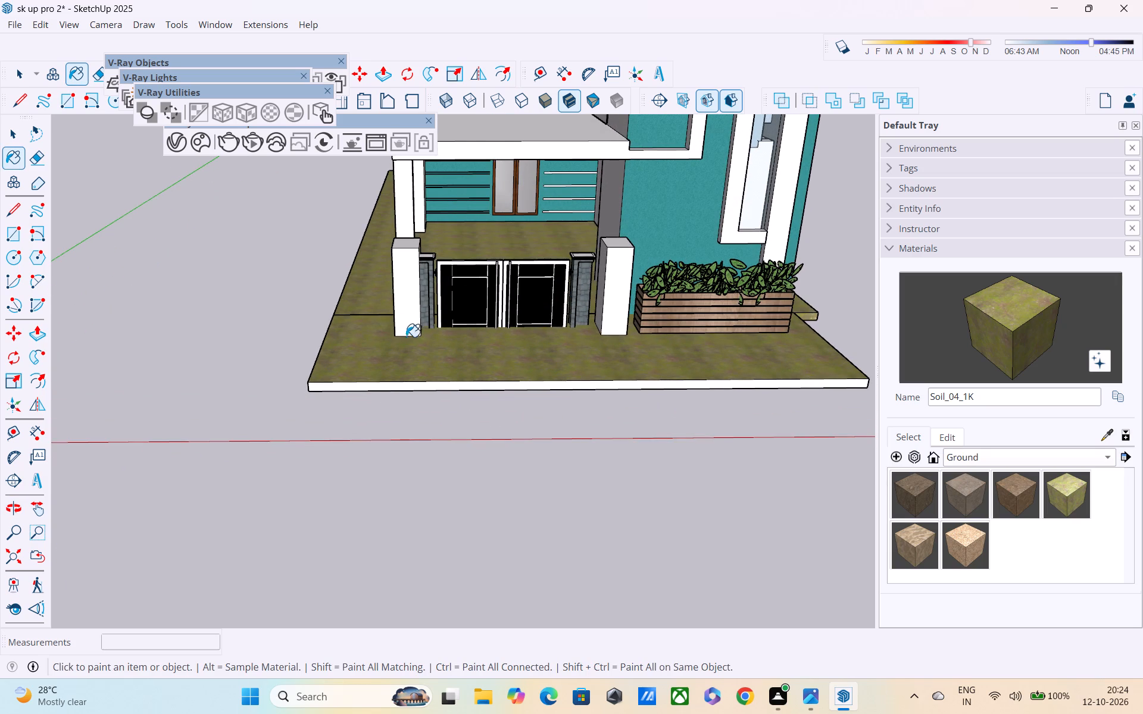
Examine the soil-painted slabs and the house front from lower viewing angles.
{"action": "scroll", "coordinate": [407, 339], "scroll_direction": "down", "scroll_amount": 2}
{"action": "middle_click_drag", "start_coordinate": [609, 367], "coordinate": [595, 302]}
{"action": "scroll", "coordinate": [638, 315], "scroll_direction": "down", "scroll_amount": 2}
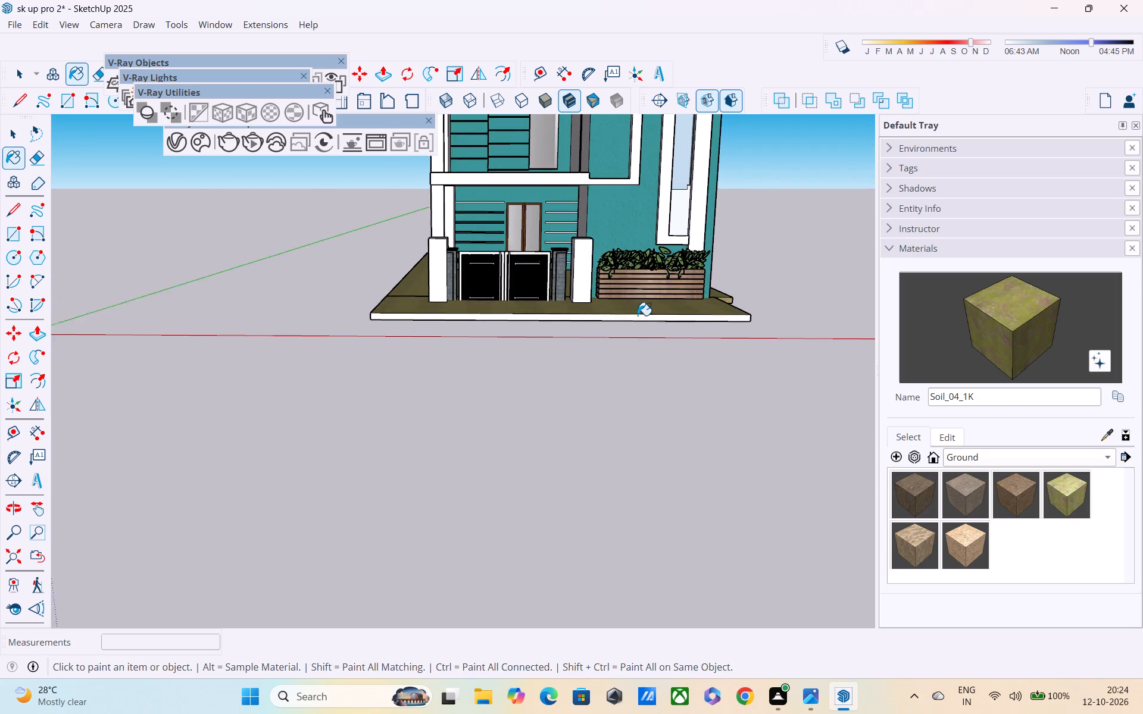
{"action": "scroll", "coordinate": [638, 315], "scroll_direction": "down", "scroll_amount": 1}
{"action": "scroll", "coordinate": [714, 289], "scroll_direction": "down", "scroll_amount": 3}
{"action": "middle_click_drag", "start_coordinate": [693, 269], "coordinate": [603, 295]}
{"action": "scroll", "coordinate": [602, 283], "scroll_direction": "down", "scroll_amount": 3}
{"action": "scroll", "coordinate": [635, 222], "scroll_direction": "up", "scroll_amount": 4}
{"action": "middle_click_drag", "start_coordinate": [628, 189], "coordinate": [630, 137]}
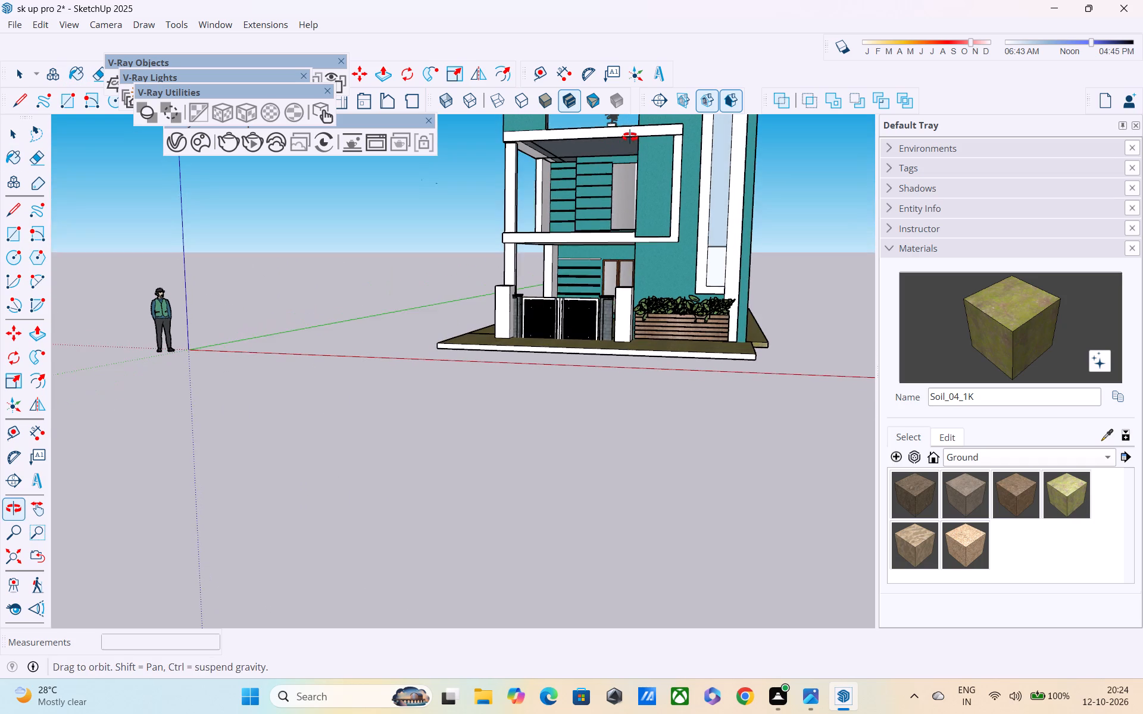
{"action": "middle_click_drag", "start_coordinate": [630, 137], "coordinate": [631, 136]}
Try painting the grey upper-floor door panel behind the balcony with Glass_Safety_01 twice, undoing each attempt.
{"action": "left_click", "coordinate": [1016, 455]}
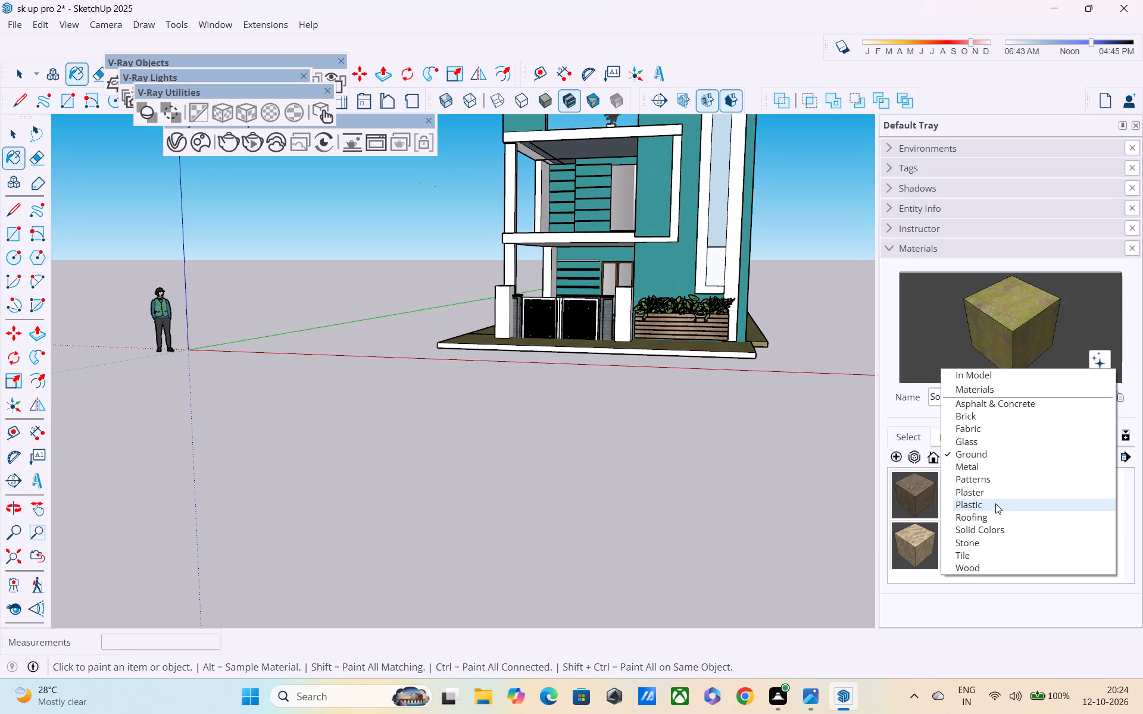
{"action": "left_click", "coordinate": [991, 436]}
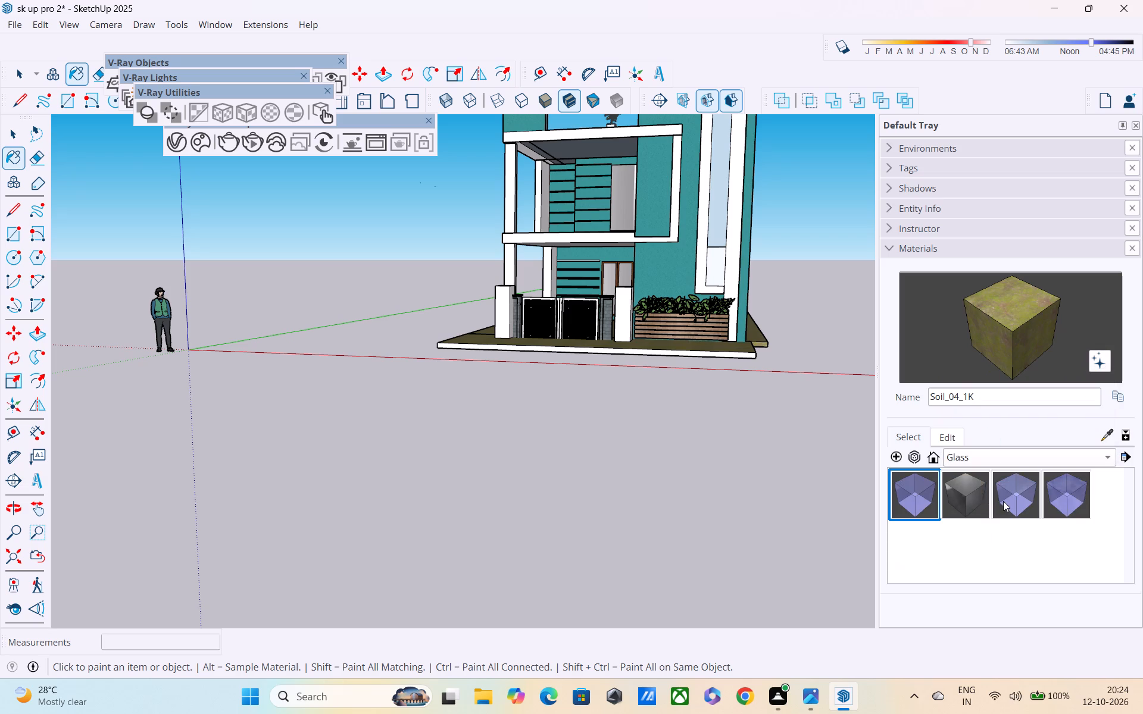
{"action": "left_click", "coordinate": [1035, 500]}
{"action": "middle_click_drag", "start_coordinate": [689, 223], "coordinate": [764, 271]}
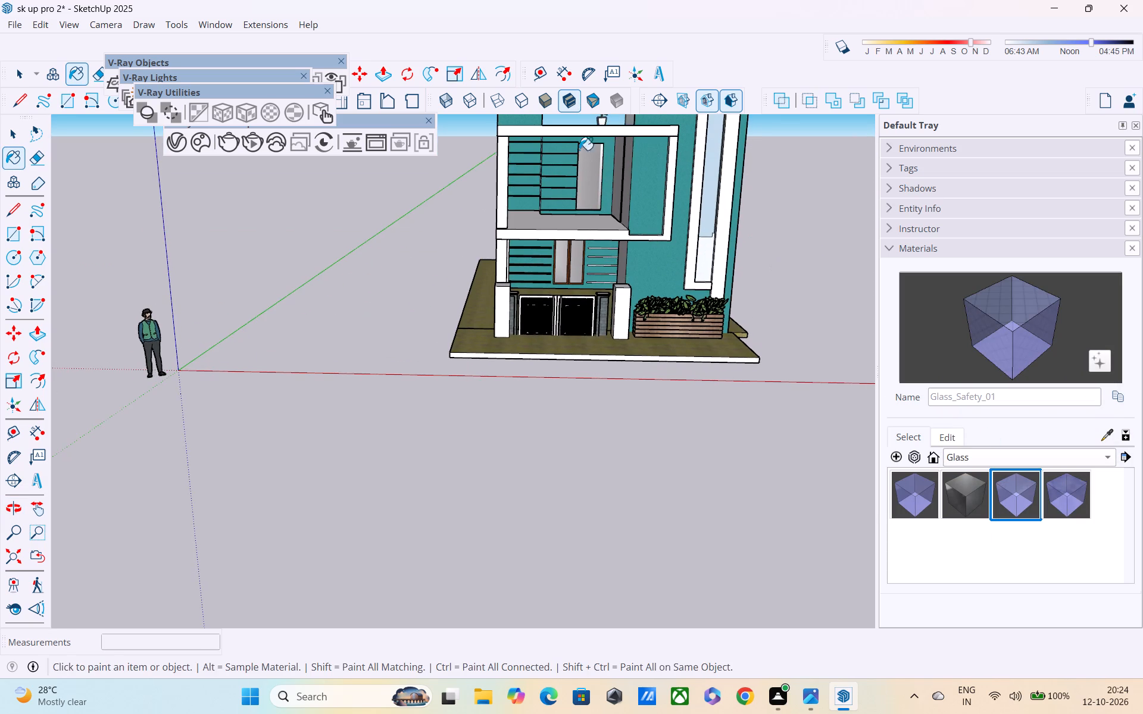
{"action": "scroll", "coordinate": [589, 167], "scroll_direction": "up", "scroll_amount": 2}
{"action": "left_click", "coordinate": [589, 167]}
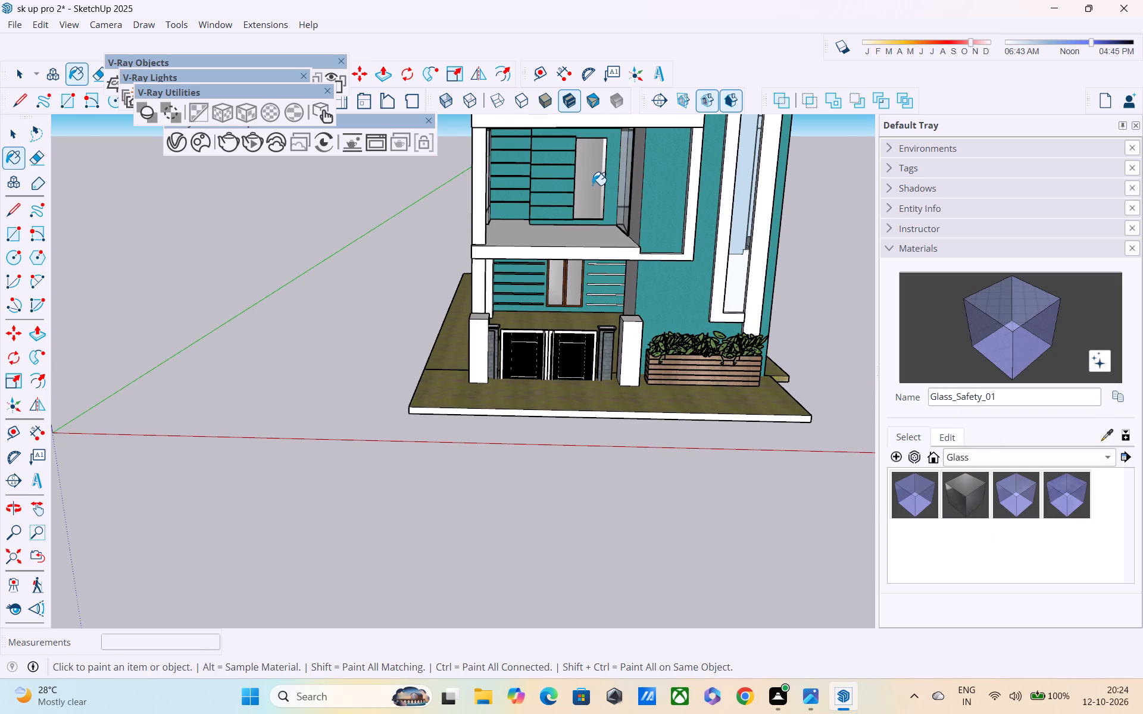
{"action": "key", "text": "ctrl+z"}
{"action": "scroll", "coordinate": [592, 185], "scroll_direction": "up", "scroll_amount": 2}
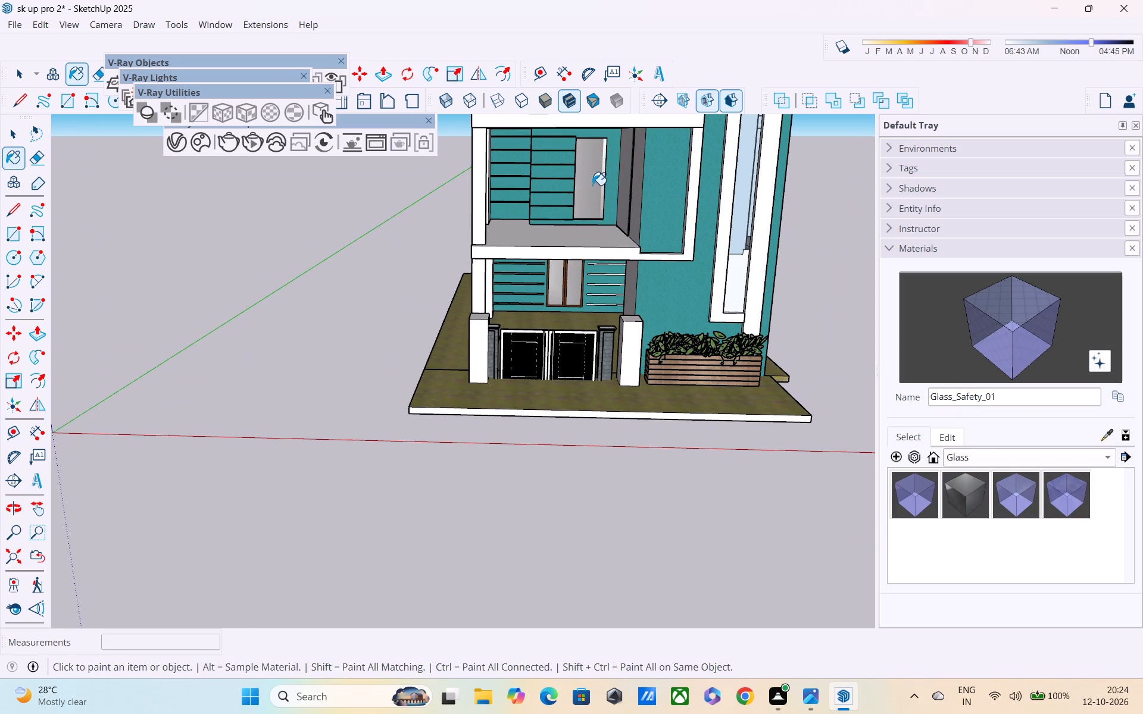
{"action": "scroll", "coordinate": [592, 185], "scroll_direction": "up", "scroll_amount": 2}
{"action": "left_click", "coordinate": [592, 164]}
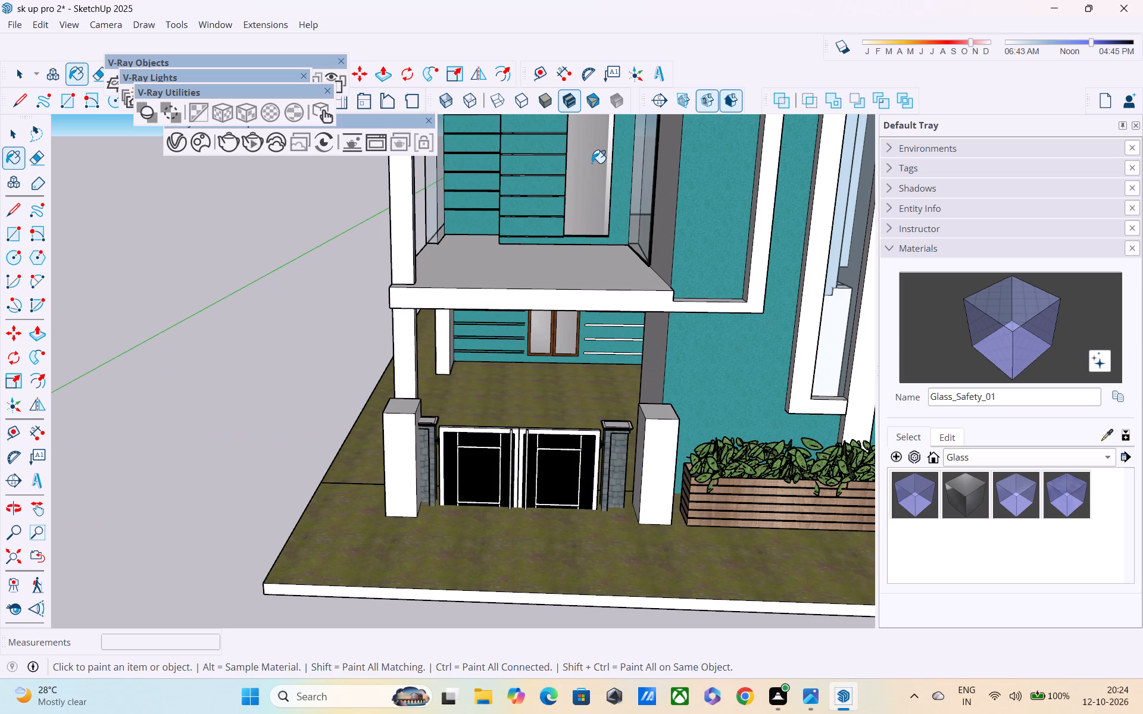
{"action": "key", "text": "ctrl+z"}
Examine the whole house front from above, from eye level and at close range.
{"action": "scroll", "coordinate": [624, 386], "scroll_direction": "down", "scroll_amount": 3}
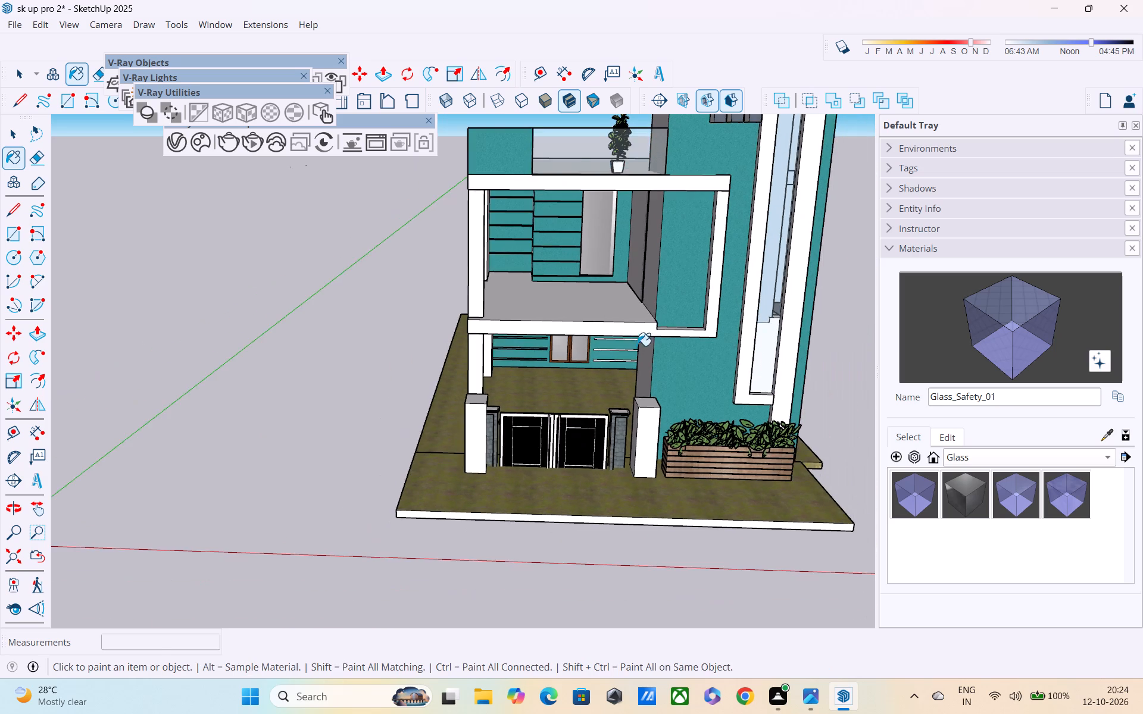
{"action": "scroll", "coordinate": [637, 338], "scroll_direction": "down", "scroll_amount": 3}
{"action": "middle_click_drag", "start_coordinate": [663, 328], "coordinate": [601, 286]}
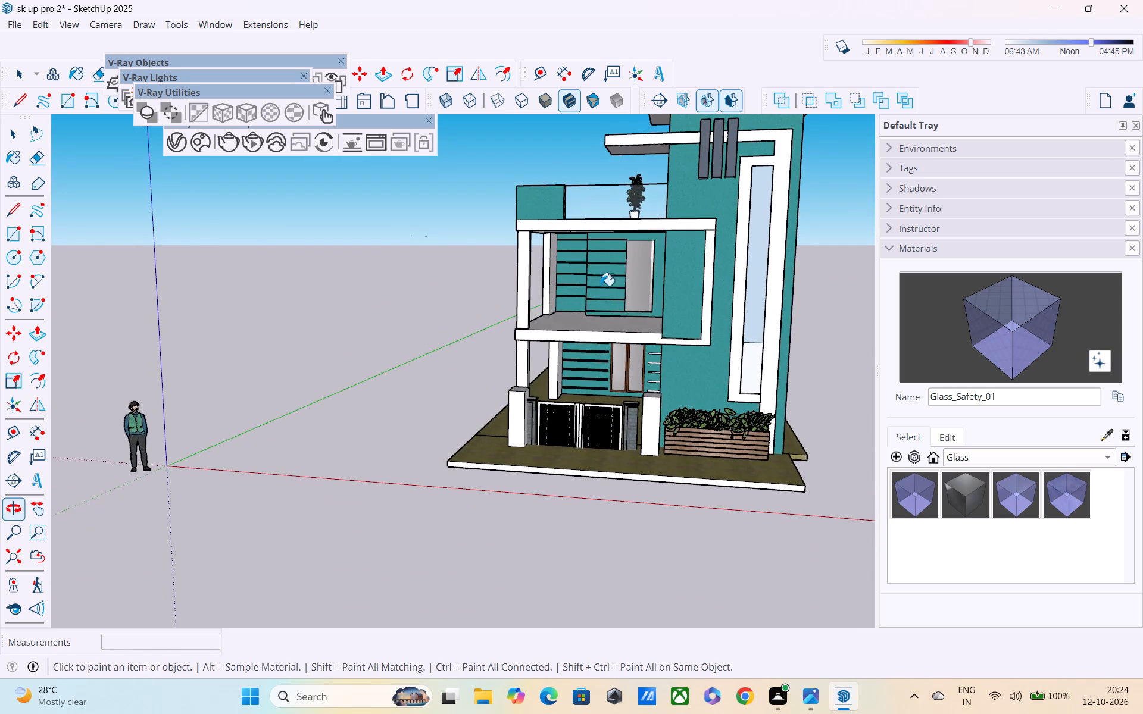
{"action": "scroll", "coordinate": [603, 278], "scroll_direction": "down", "scroll_amount": 3}
{"action": "key", "text": "Escape"}
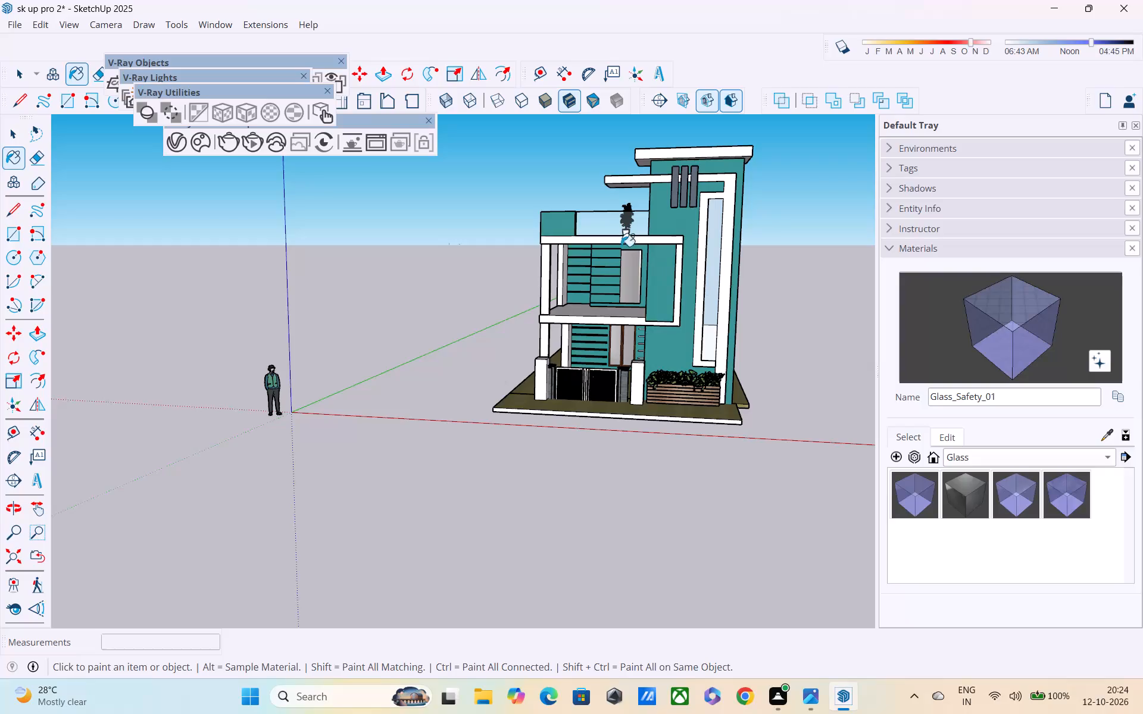
{"action": "scroll", "coordinate": [770, 337], "scroll_direction": "up", "scroll_amount": 2}
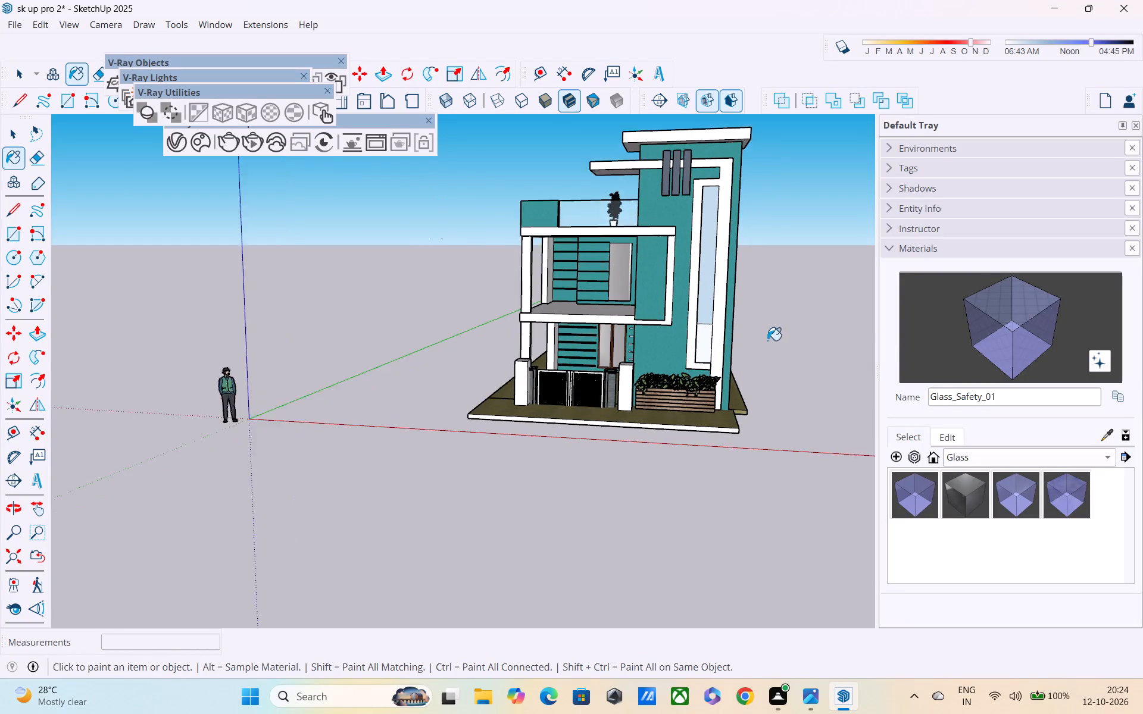
{"action": "scroll", "coordinate": [767, 340], "scroll_direction": "up", "scroll_amount": 1}
{"action": "scroll", "coordinate": [690, 365], "scroll_direction": "up", "scroll_amount": 3}
{"action": "middle_click_drag", "start_coordinate": [689, 365], "coordinate": [732, 452]}
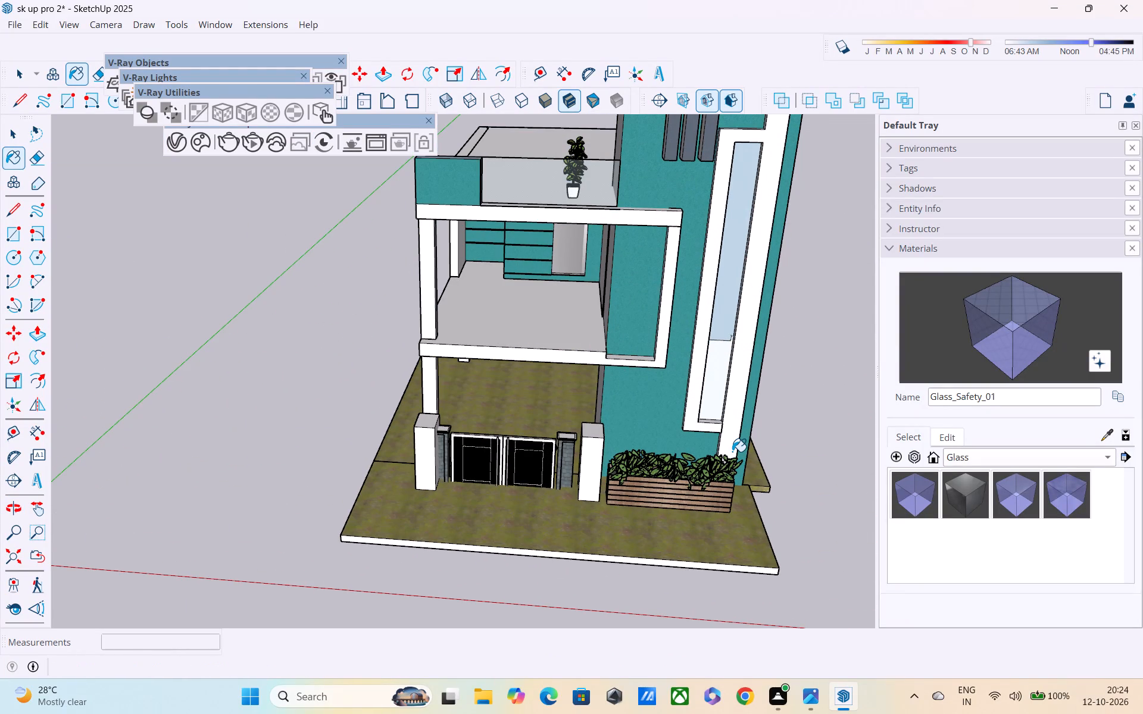
{"action": "scroll", "coordinate": [732, 458], "scroll_direction": "down", "scroll_amount": 1}
{"action": "middle_click_drag", "start_coordinate": [730, 459], "coordinate": [695, 367]}
{"action": "scroll", "coordinate": [694, 360], "scroll_direction": "up", "scroll_amount": 1}
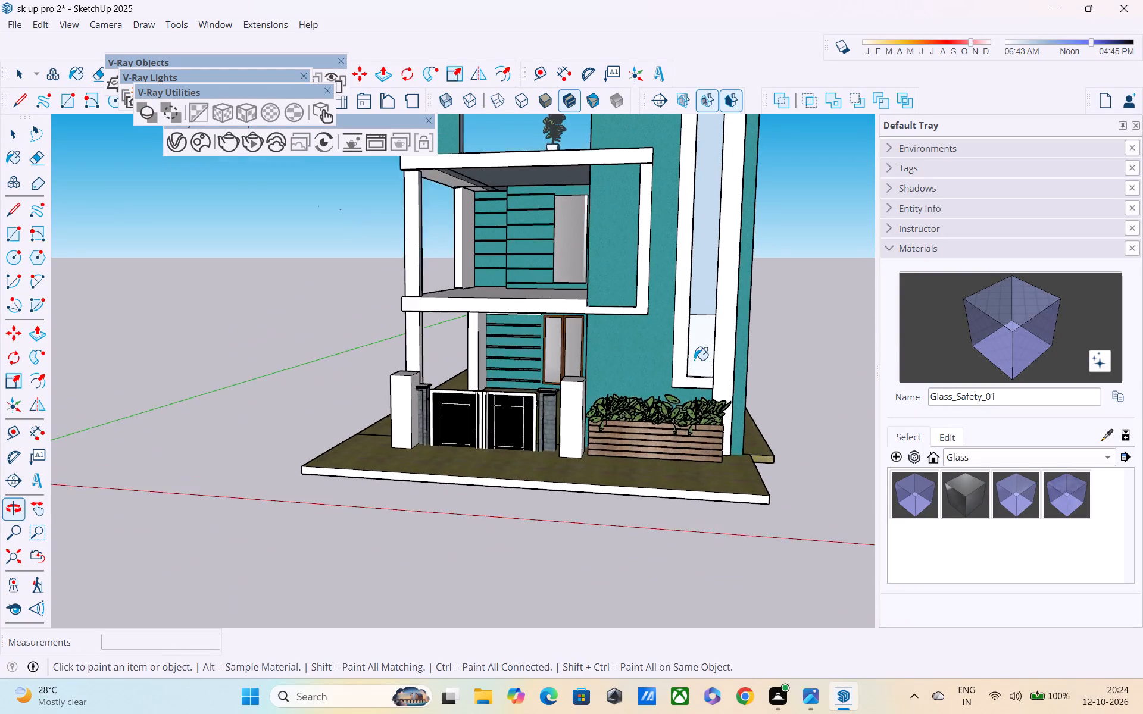
{"action": "scroll", "coordinate": [692, 349], "scroll_direction": "down", "scroll_amount": 6}
Leave the Paint tool and save the house model.
{"action": "key", "text": "space"}
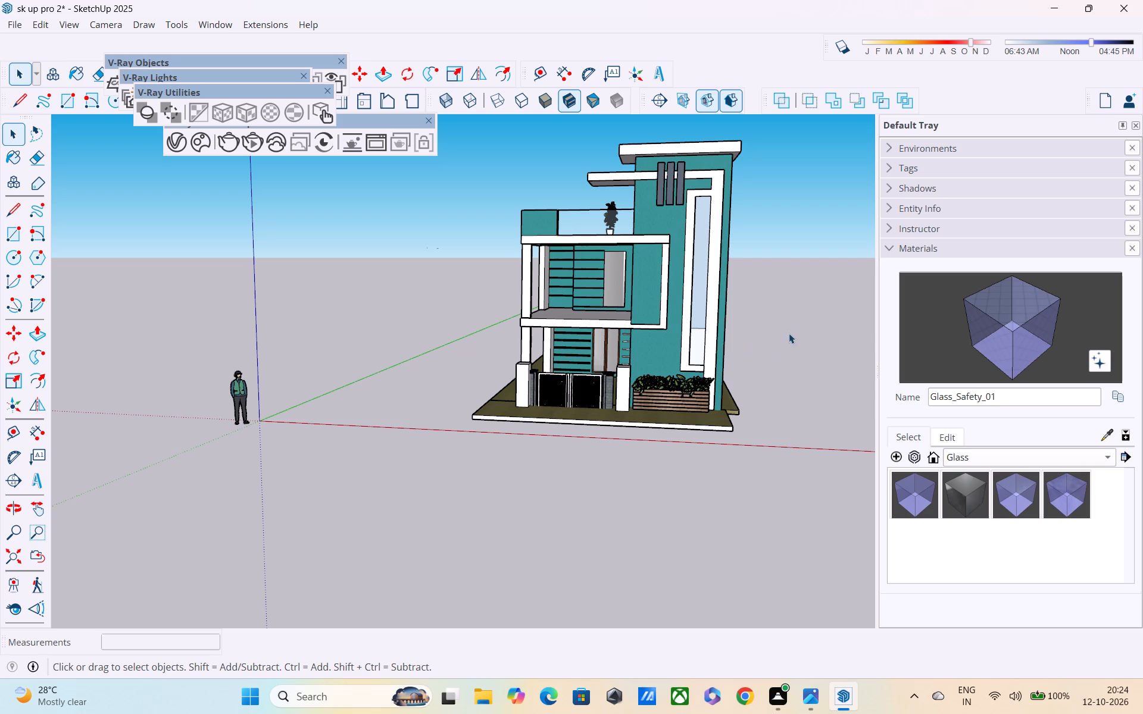
{"action": "key", "text": "ctrl+s"}
{"action": "key", "text": "ctrl+s"}
{"action": "key", "text": "ctrl+s"}
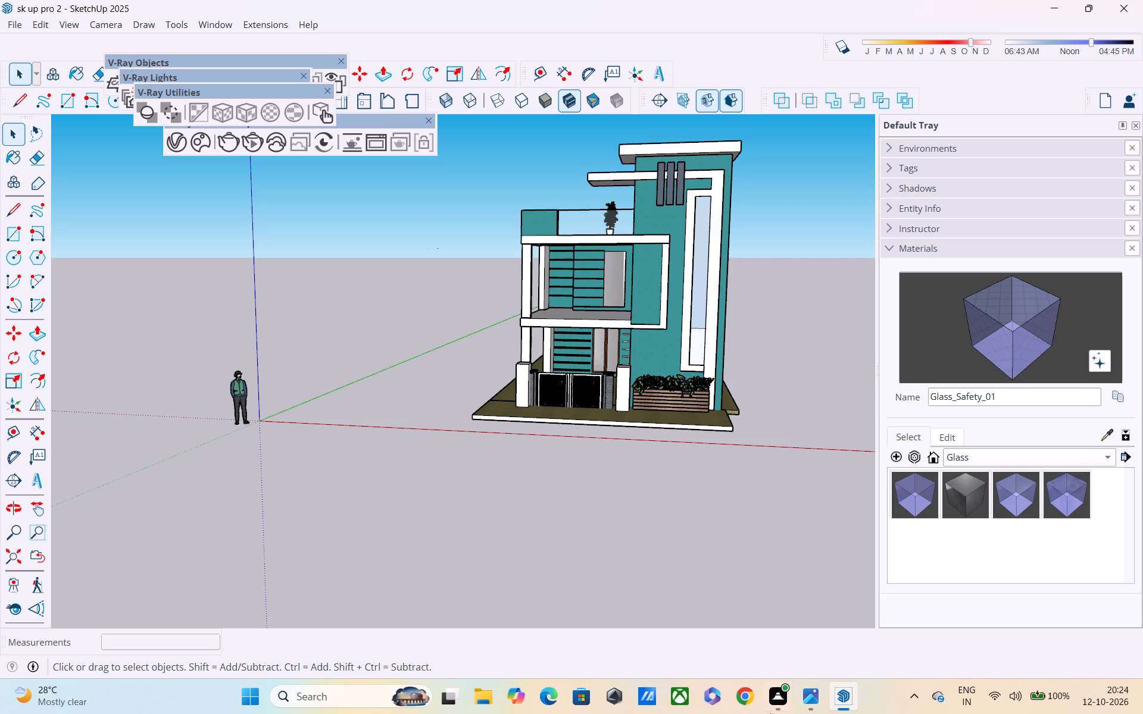